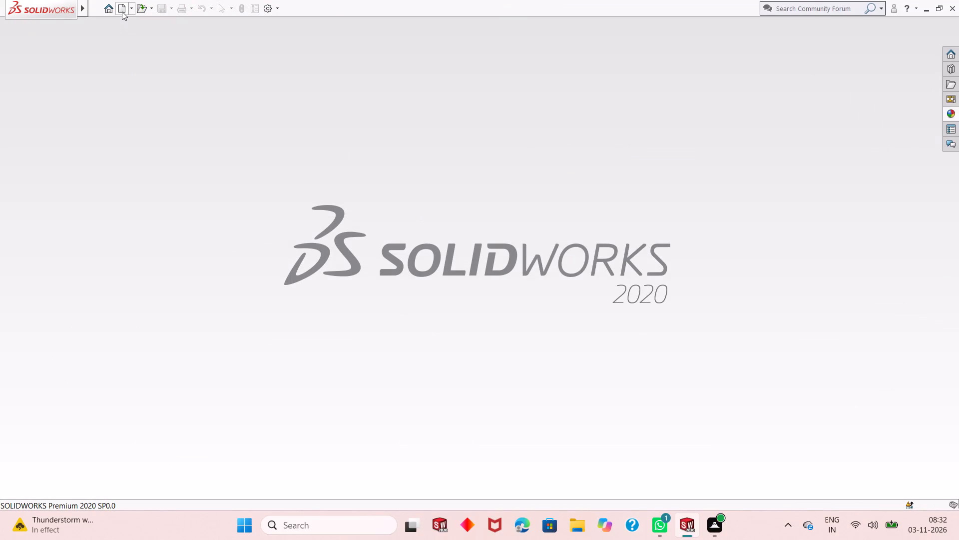
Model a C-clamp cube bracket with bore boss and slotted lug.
Create a new part document.
left_click(122, 11)
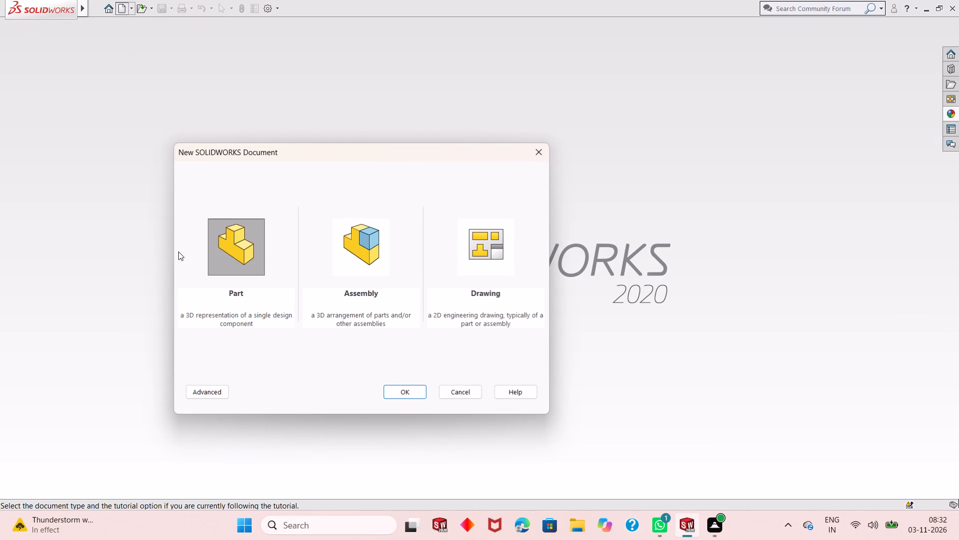
double_click(222, 259)
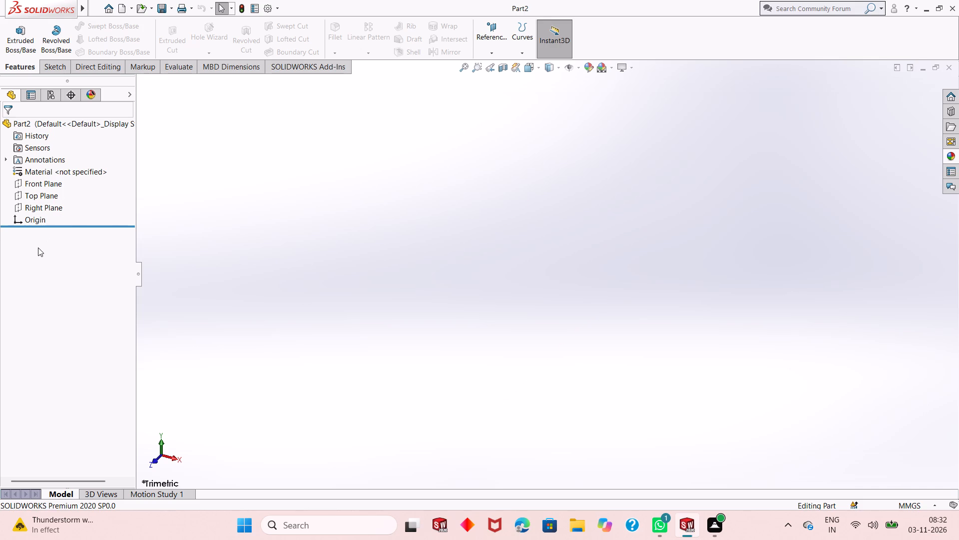
On the Right Plane, sketch connected lines from the origin: a 60 mm horizontal base, an 80 mm vertical back and a 50 mm top edge.
left_click(28, 202)
left_click(37, 191)
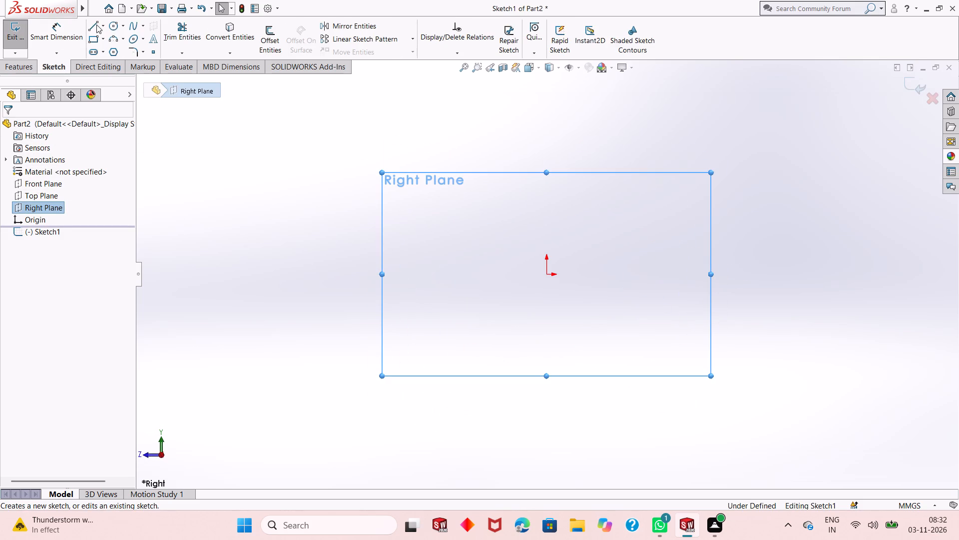
left_click(96, 24)
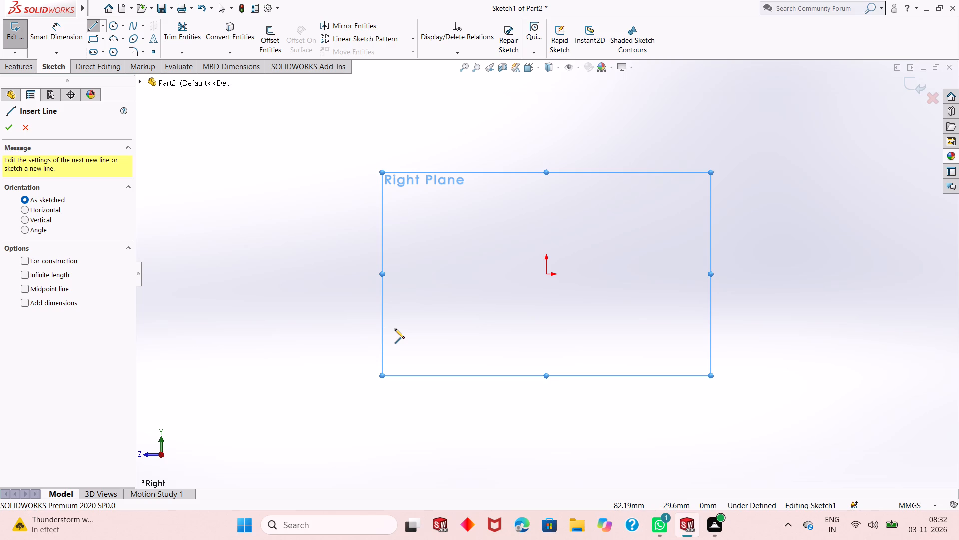
left_click(548, 274)
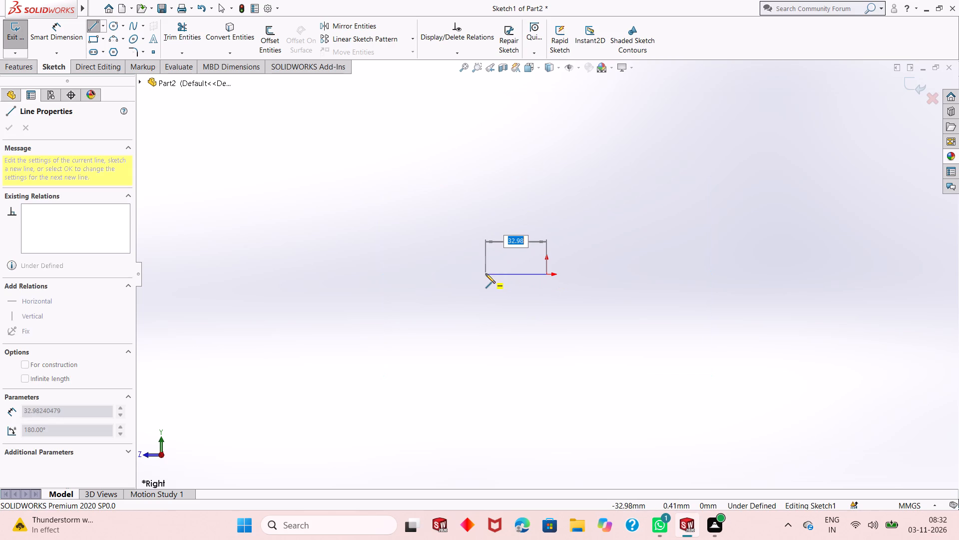
type("60")
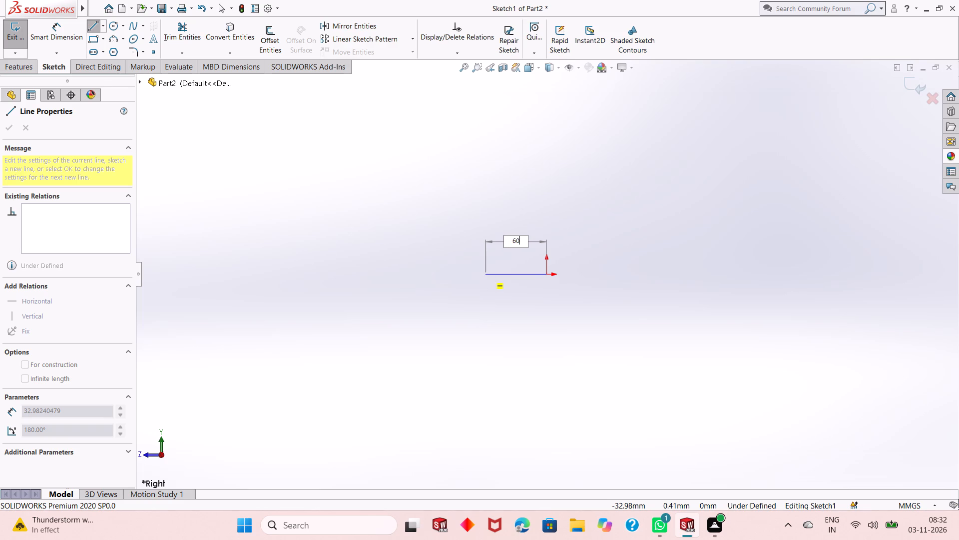
key("Return")
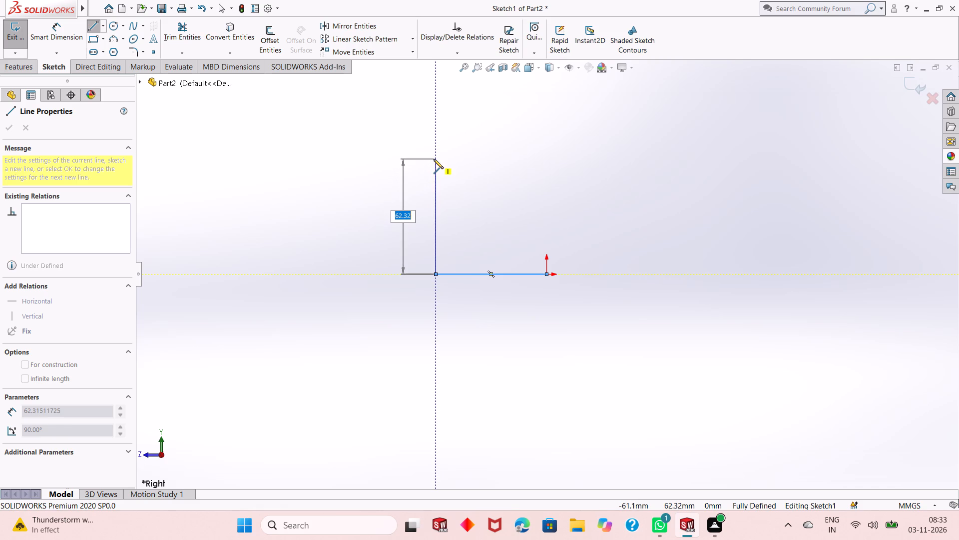
type("80")
key("Return")
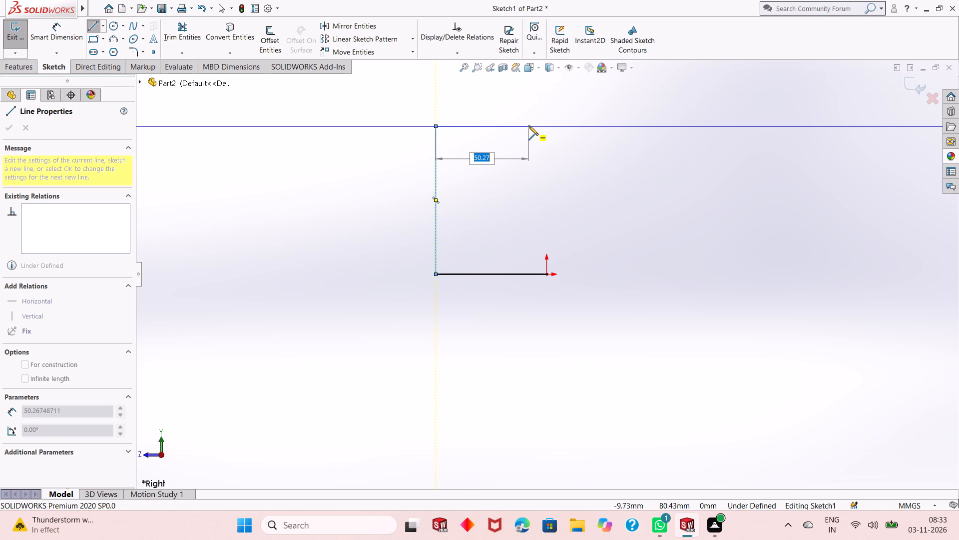
type("50")
key("Return")
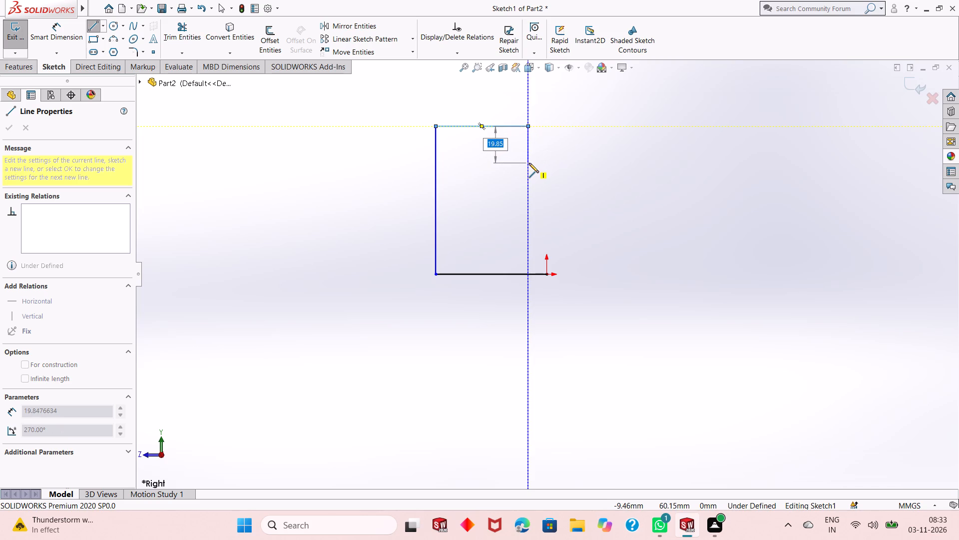
Close the C-shaped profile with a 10 mm end, 40 mm and 60 mm inner edges, a 50 mm lower inner edge and a line to the origin.
type("10")
key("Return")
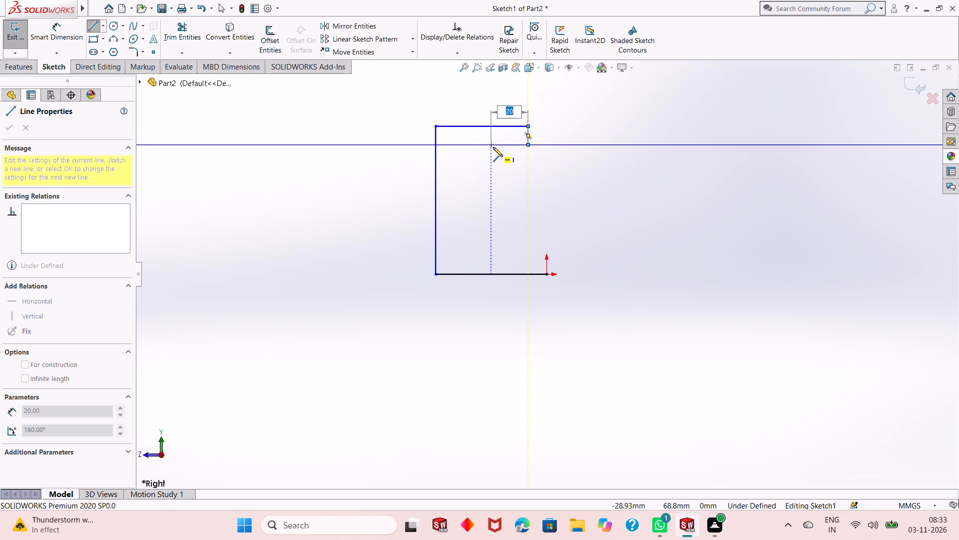
type("40")
key("Return")
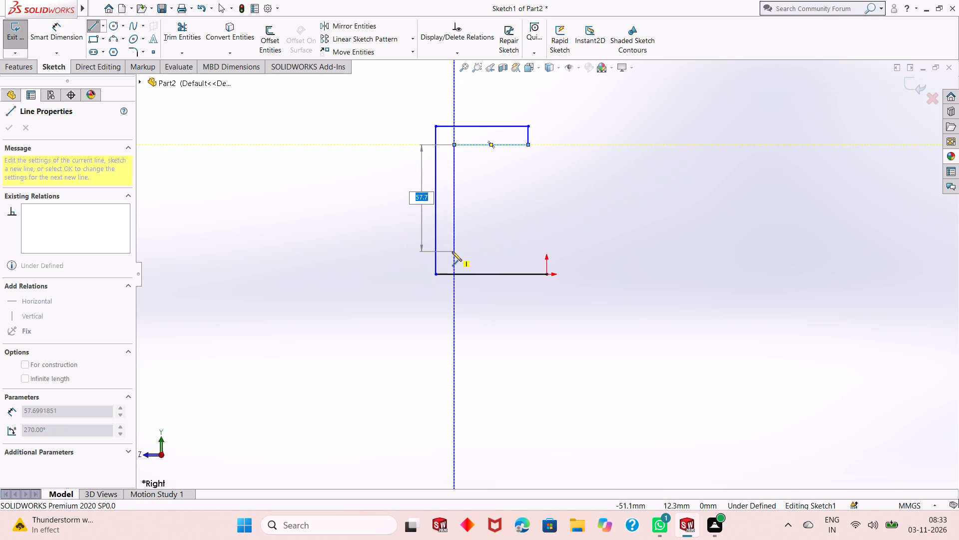
key("7")
key("BackSpace")
type("60")
key("Return")
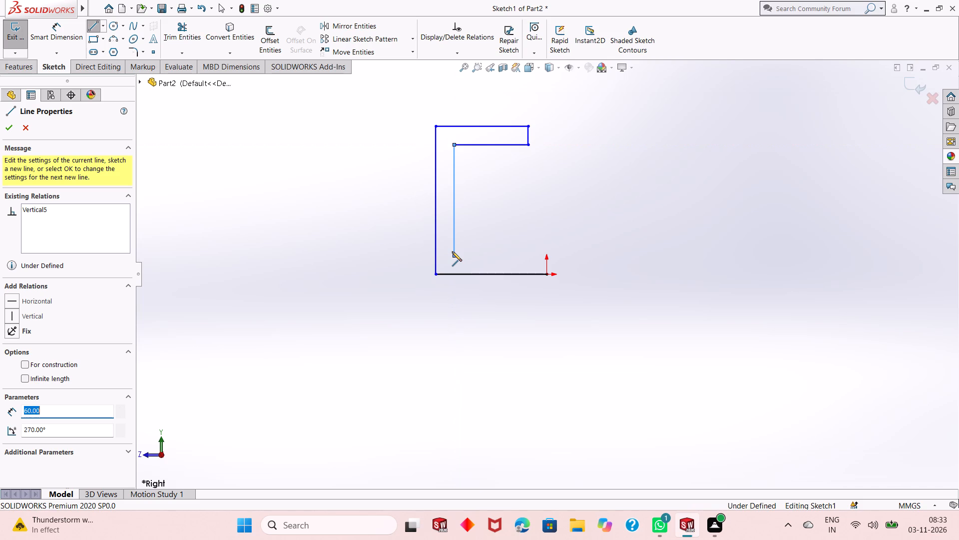
left_click(545, 256)
left_click(548, 273)
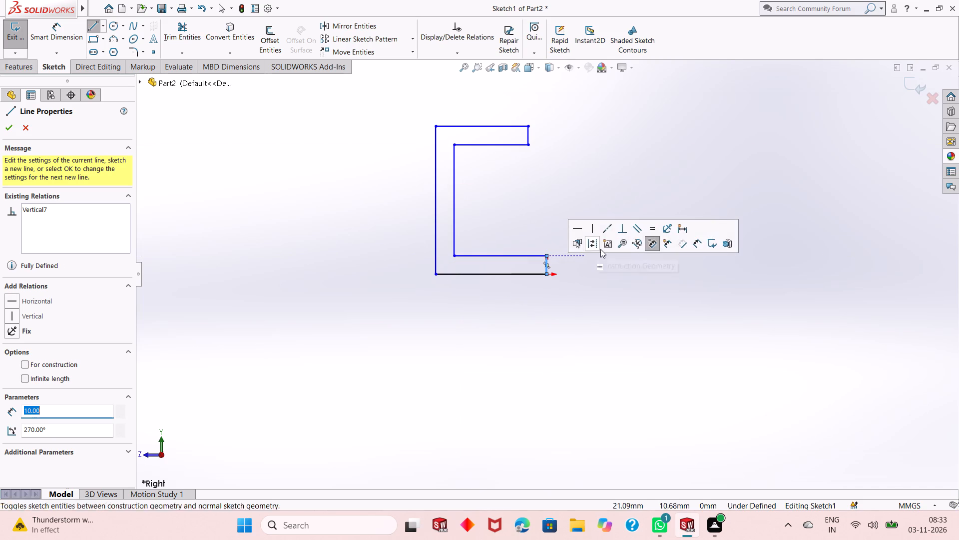
right_click(604, 281)
left_click(639, 286)
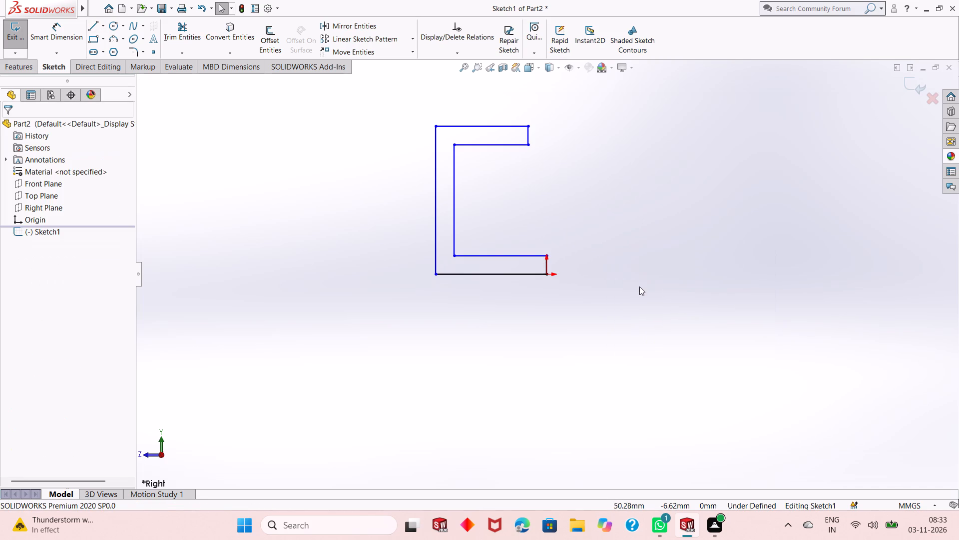
Dimension the profile's outer edges: the bottom edge at 60 mm, the full-height back edge and the top edge.
scroll(532, 268, "down", 8)
scroll(532, 268, "up", 4)
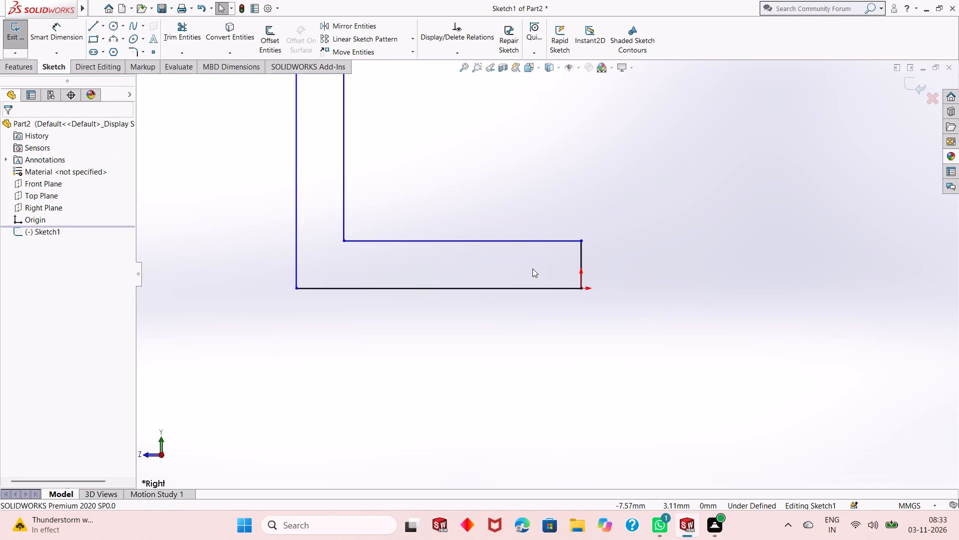
scroll(532, 268, "up", 6)
scroll(512, 181, "down", 1)
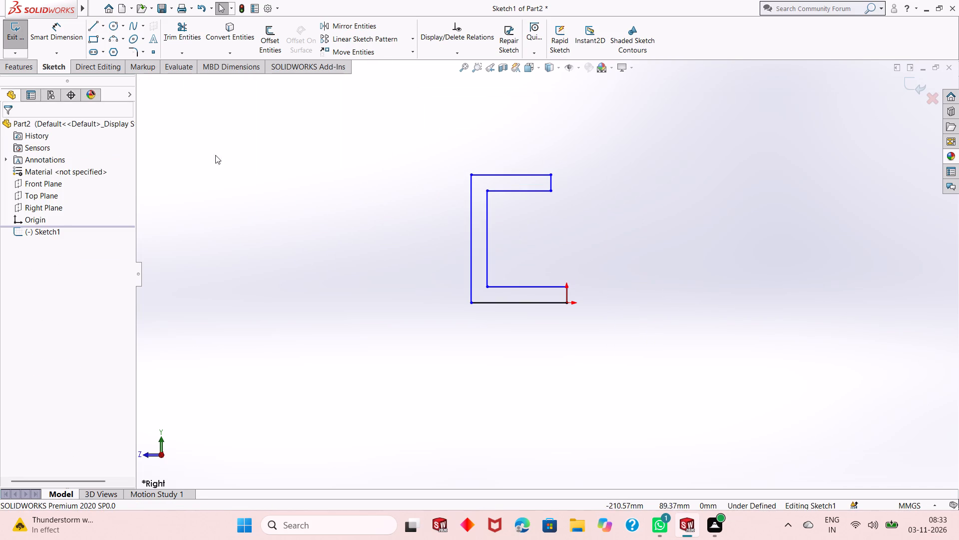
left_click(62, 27)
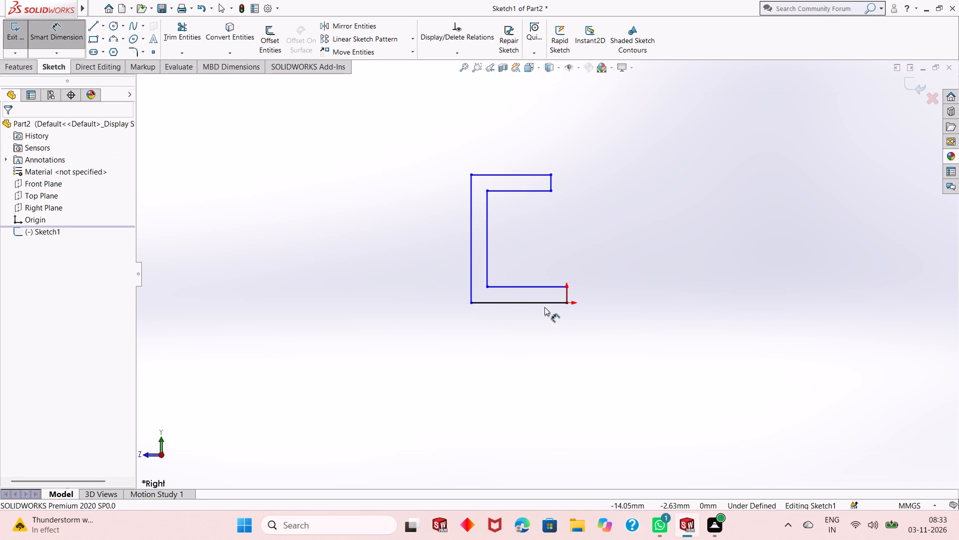
left_click(547, 304)
left_click(558, 369)
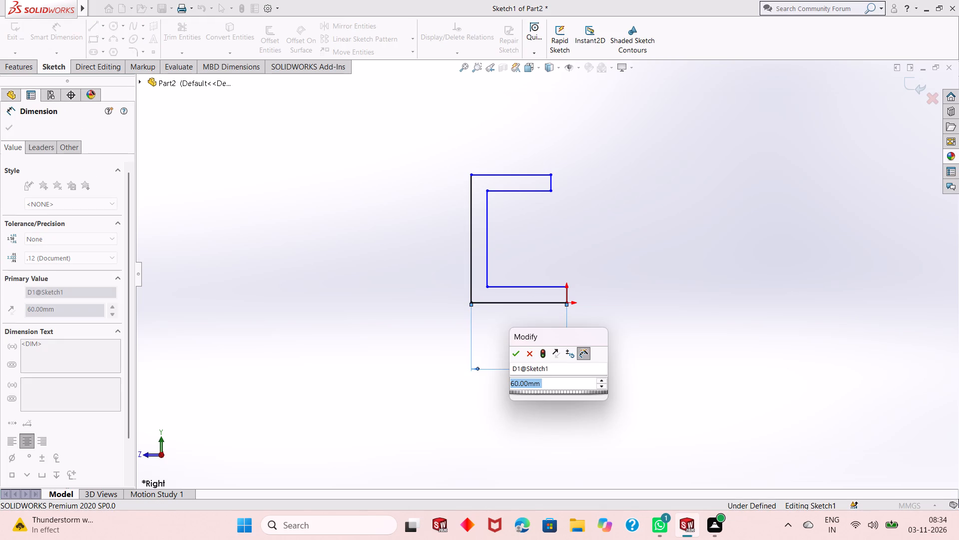
type("60")
key("Return")
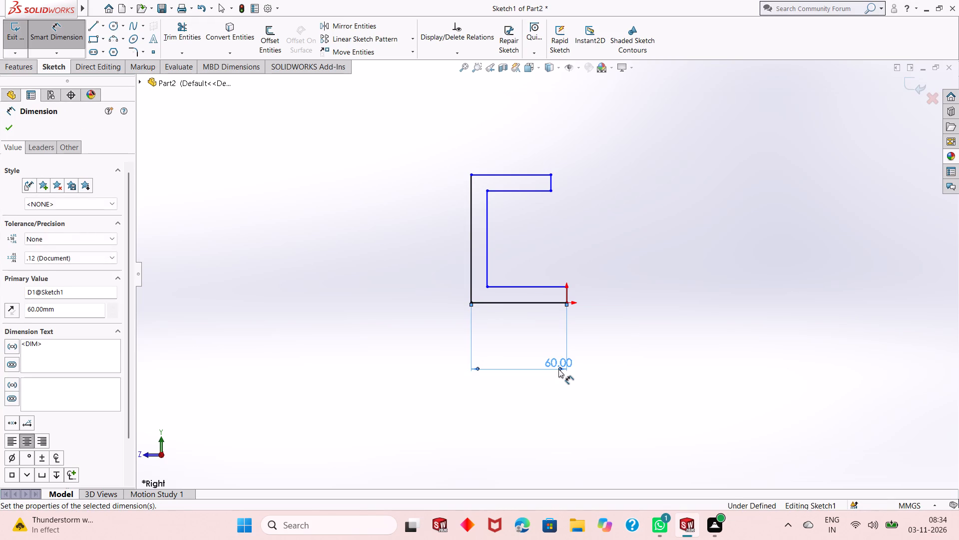
left_click(474, 270)
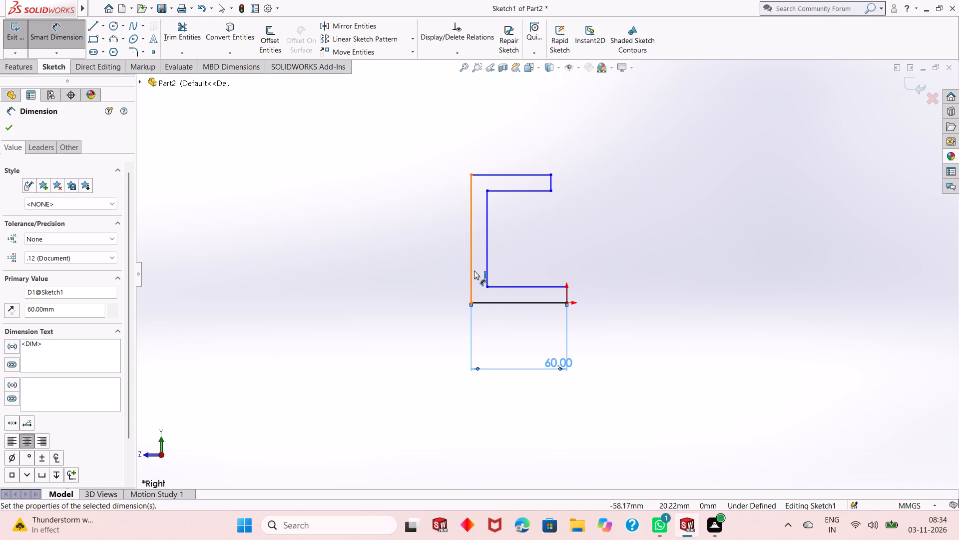
left_click(458, 283)
key("Return")
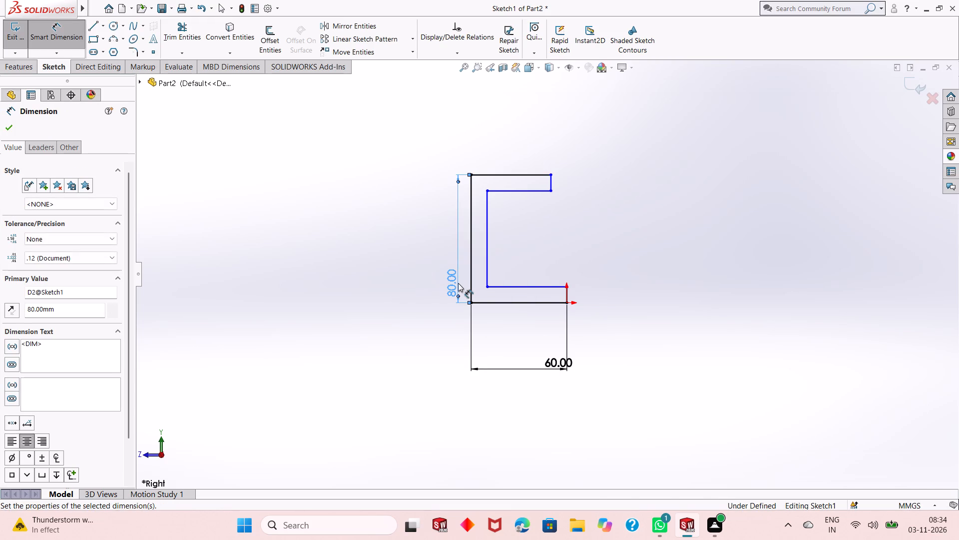
left_click(519, 174)
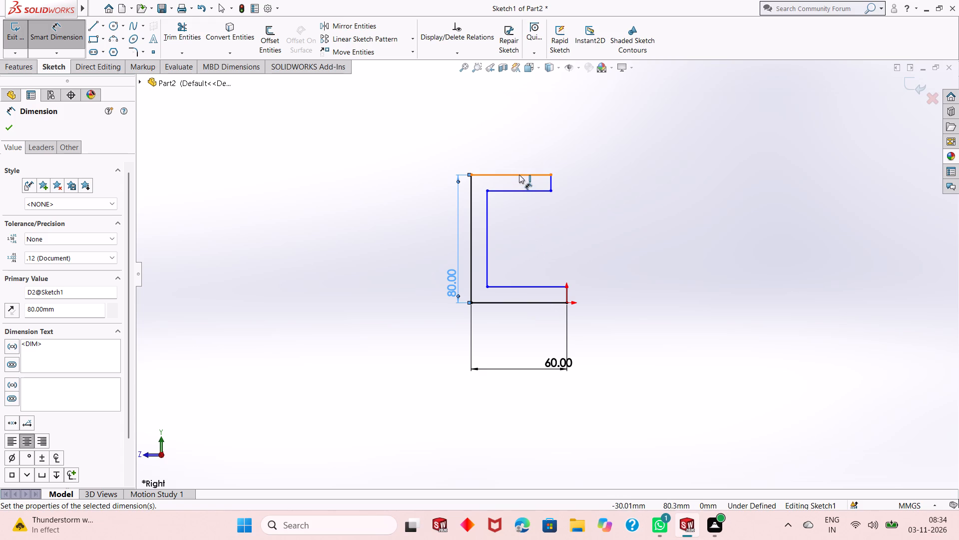
left_click(517, 116)
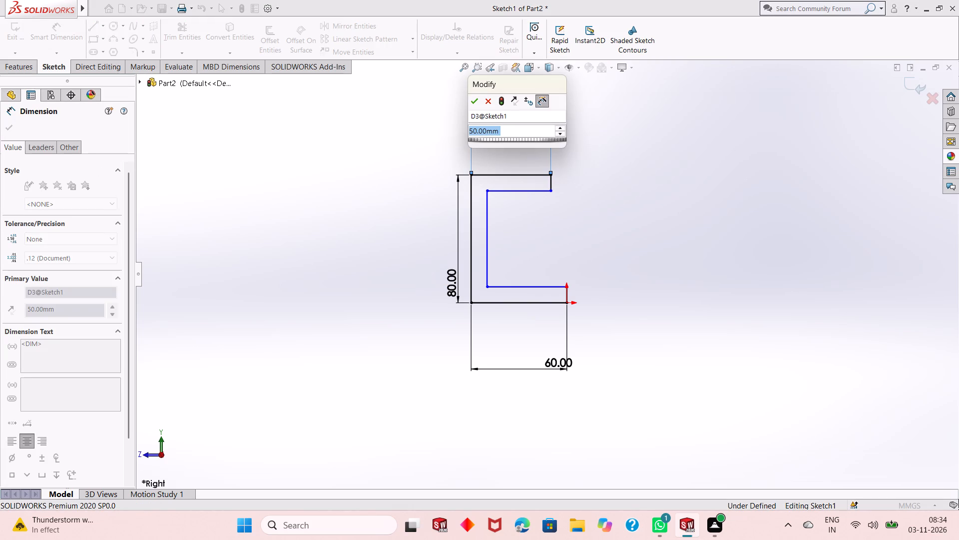
key("Return")
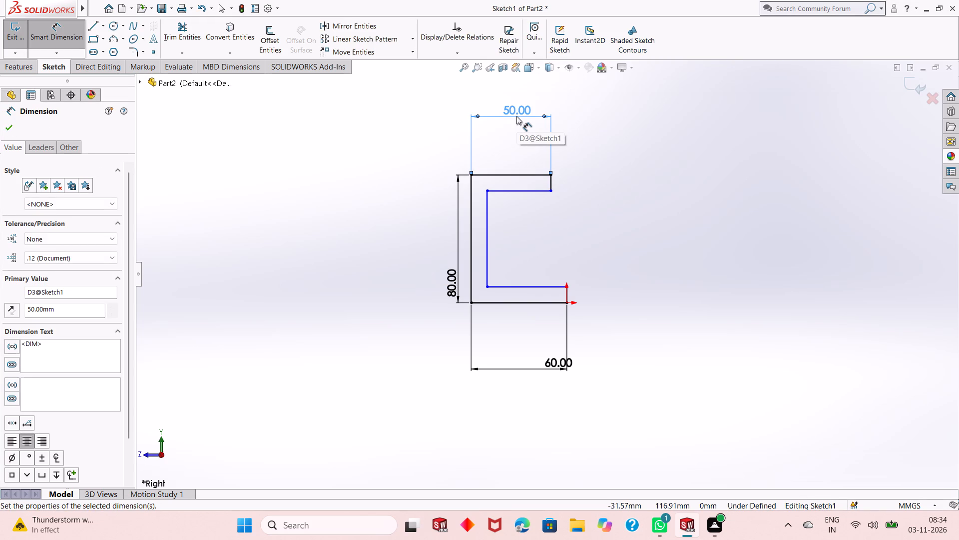
Dimension the upper flange's end thickness, its inner edge length and the lower flange's end thickness.
left_click(551, 183)
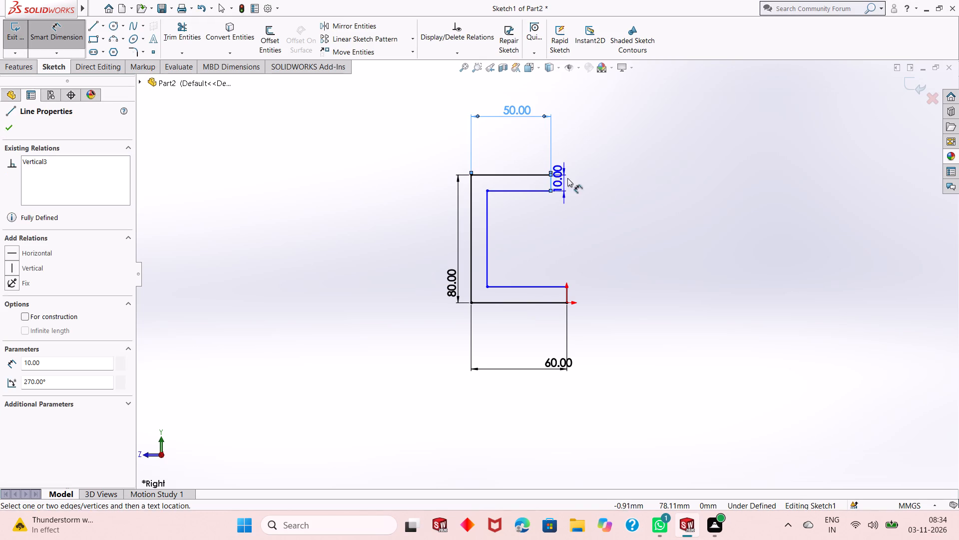
left_click(590, 178)
key("Return")
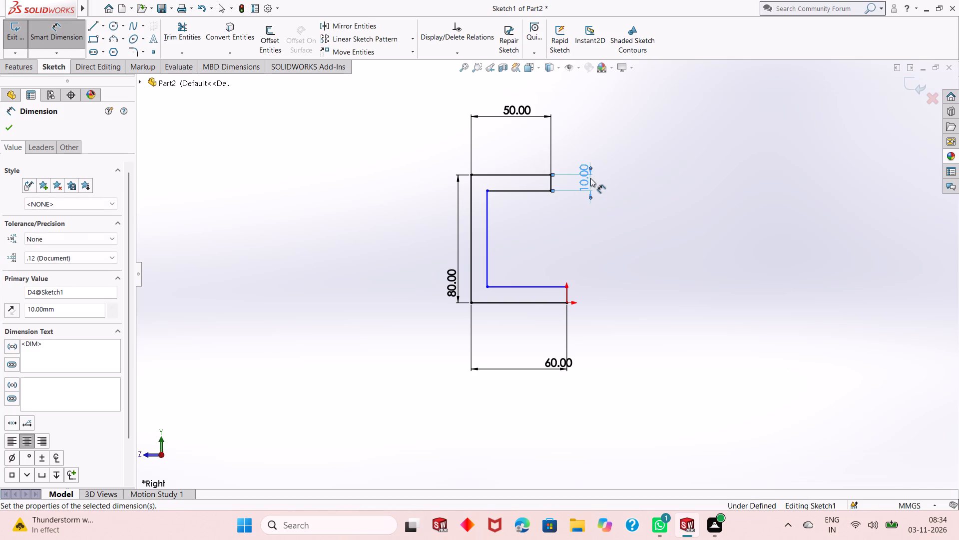
left_click(532, 191)
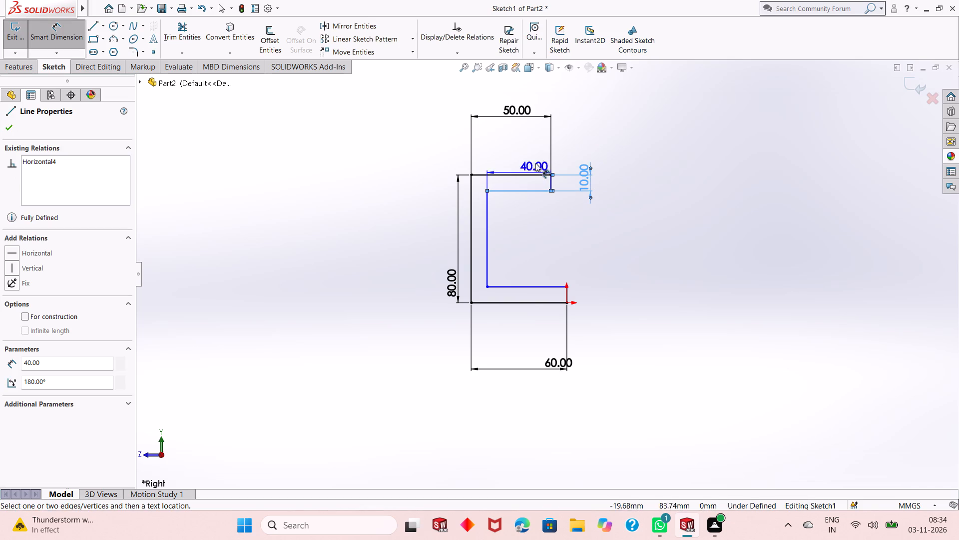
left_click(537, 148)
key("Return")
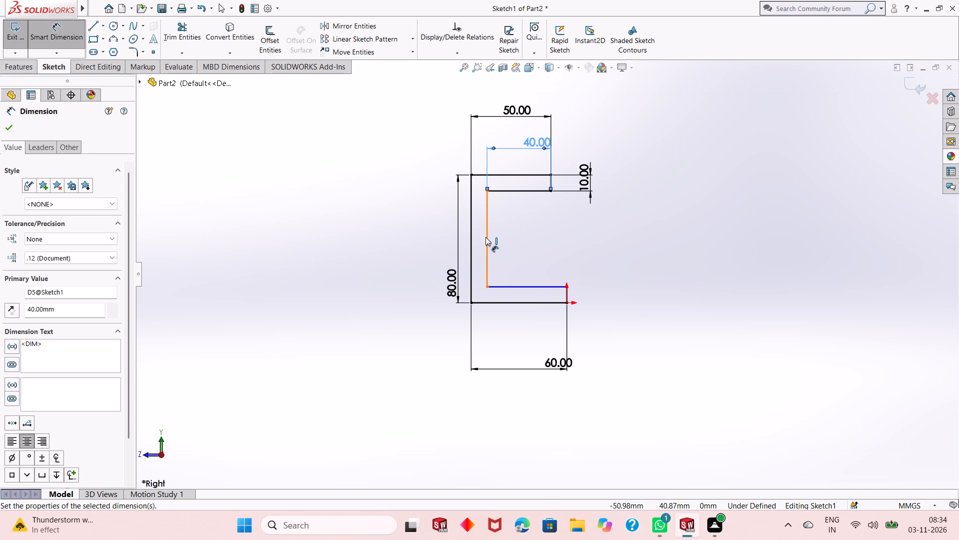
left_click(564, 292)
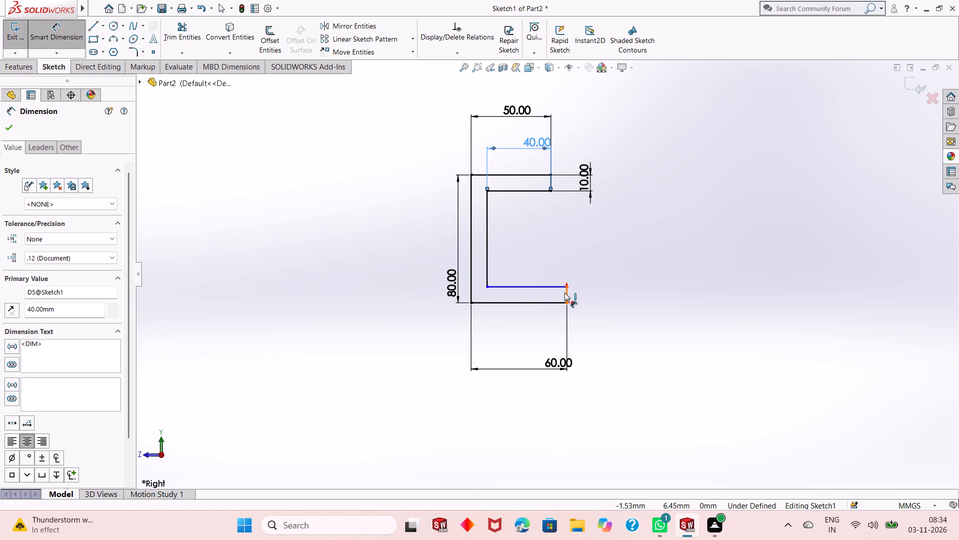
left_click(612, 286)
key("Return")
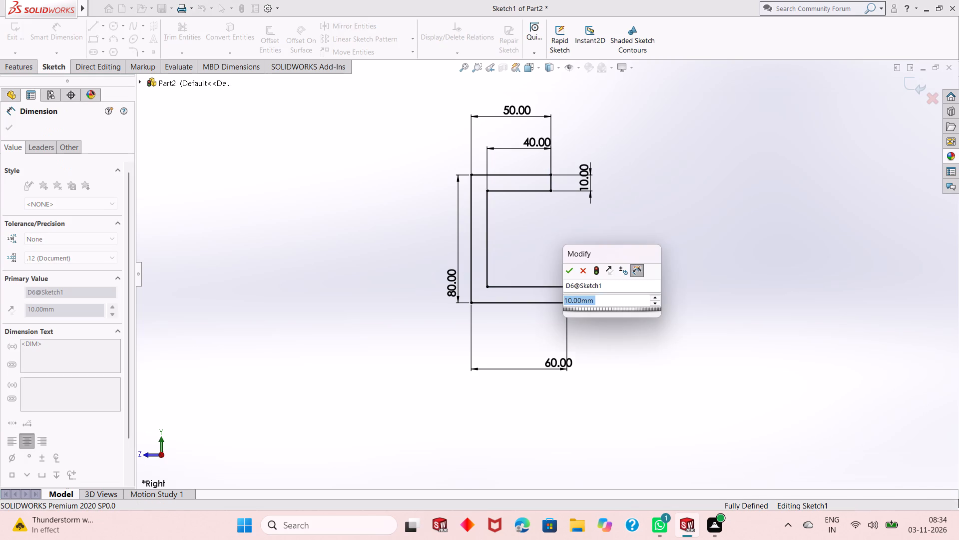
right_click(671, 186)
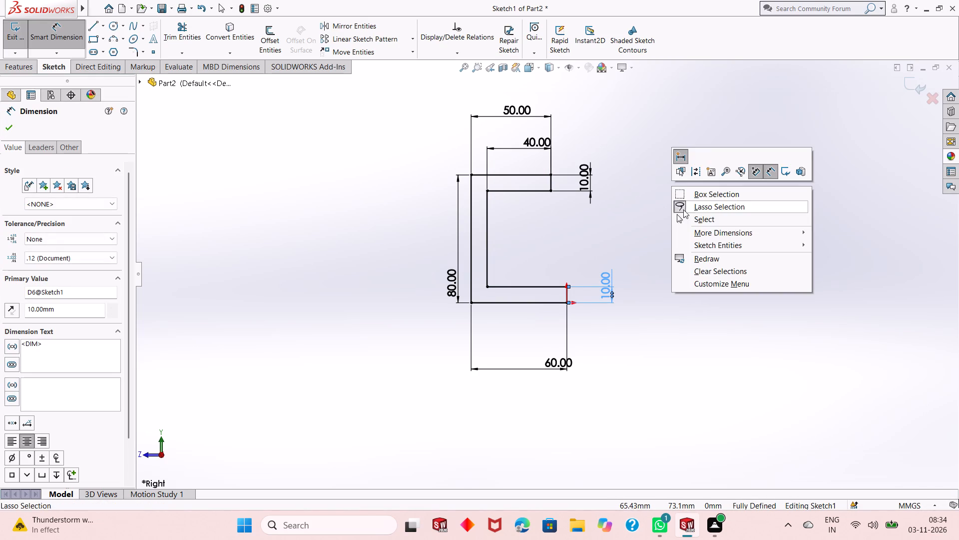
left_click(689, 220)
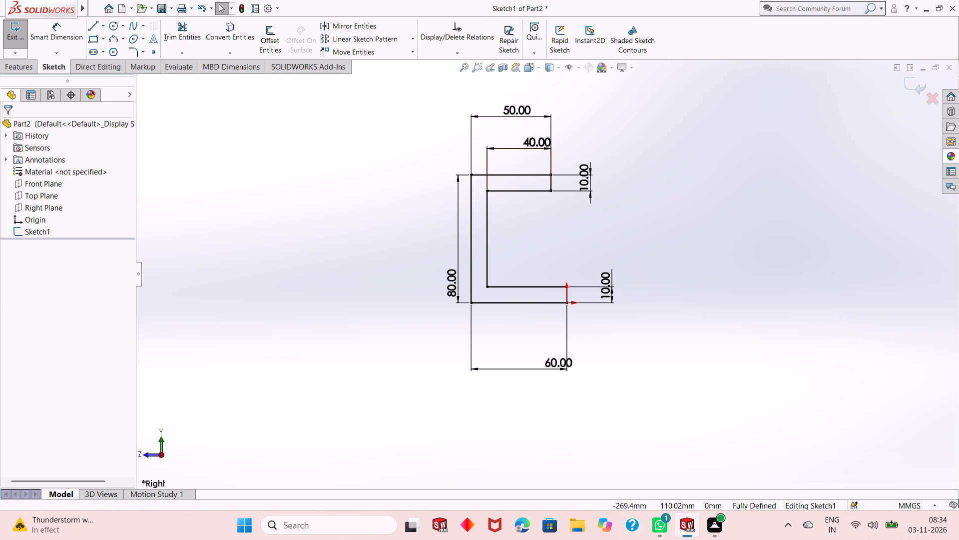
Extrude the C-shaped profile 80 mm as a blind boss in the reversed direction.
left_click(30, 63)
left_click(29, 46)
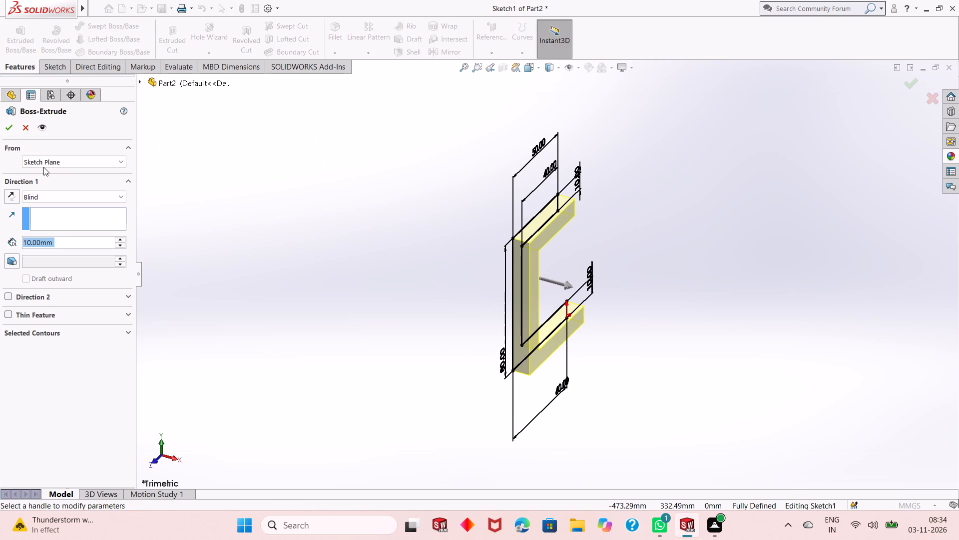
left_click(10, 194)
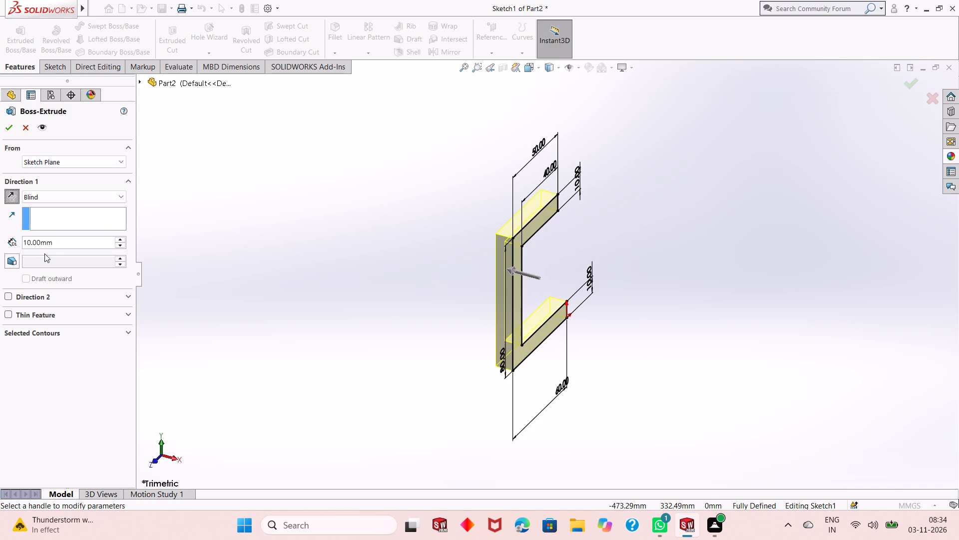
double_click(66, 241)
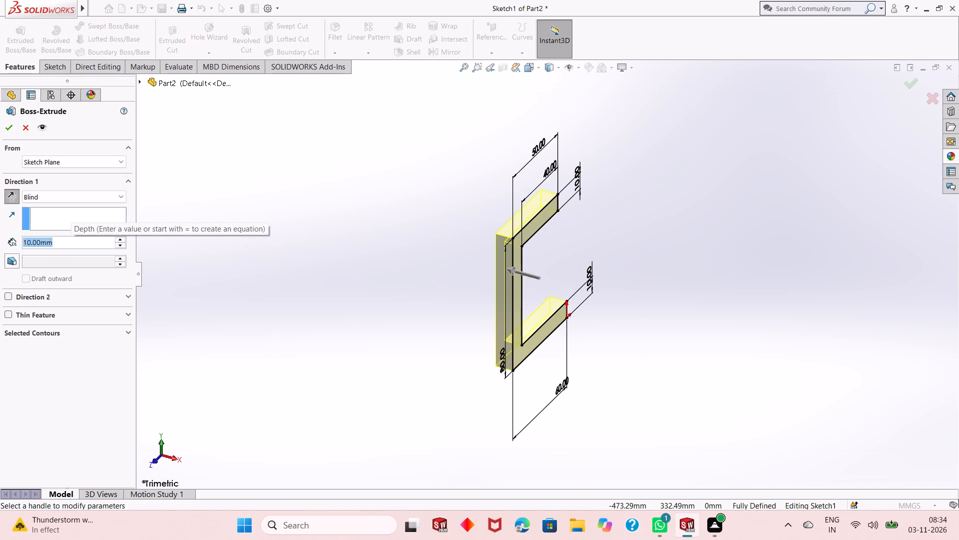
type("80")
key("Return")
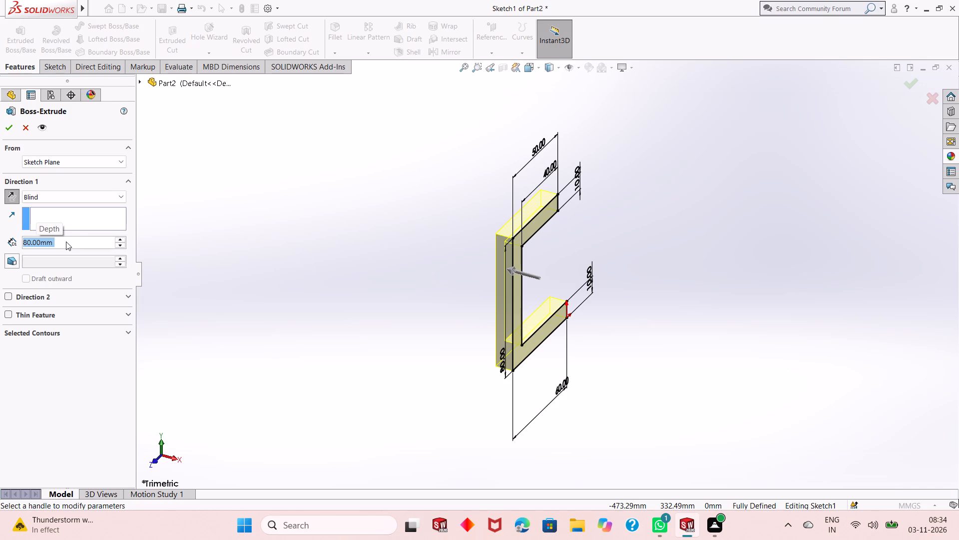
left_click(5, 125)
left_click(284, 299)
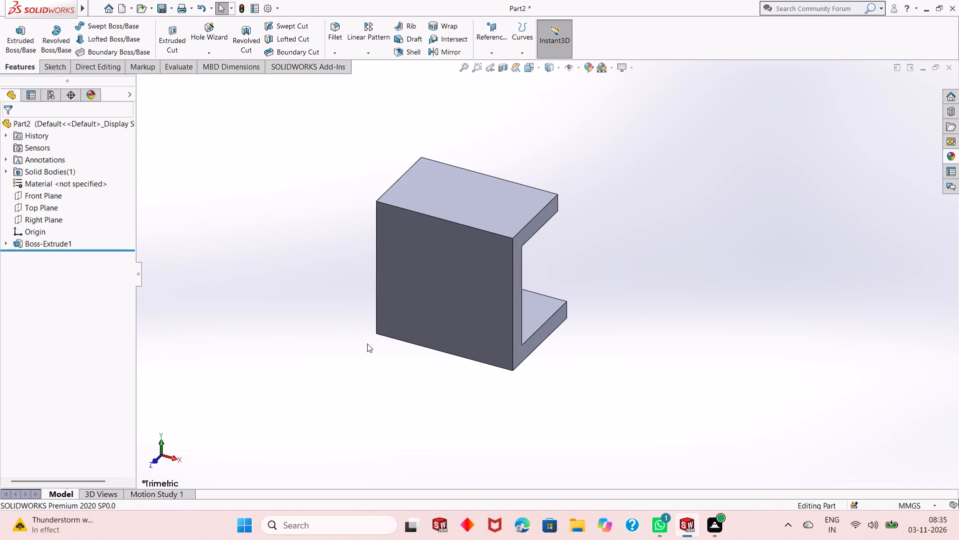
Start a sketch on the bracket's flat back face and draw a circle about 25 mm in radius at the face's centre.
middle_click_drag(367, 343, 310, 342)
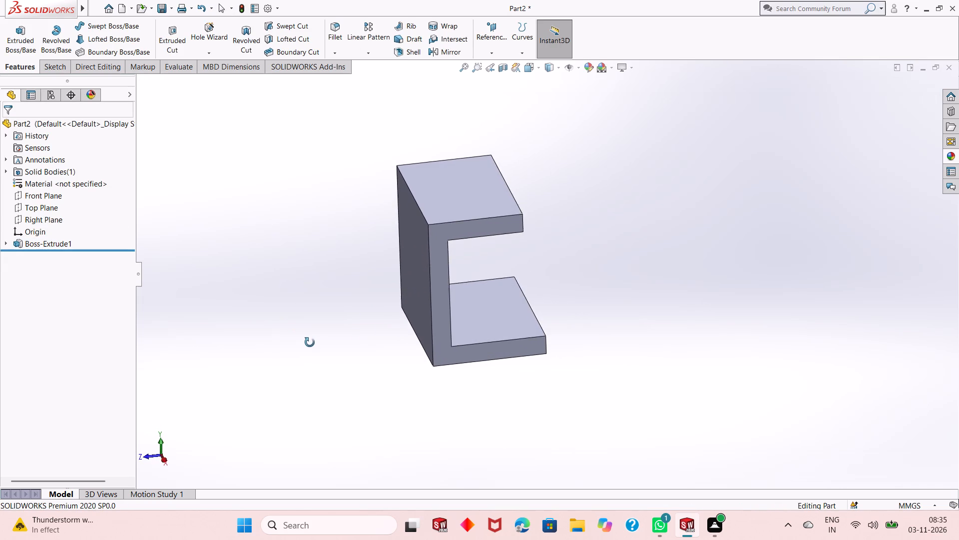
middle_click_drag(310, 342, 312, 327)
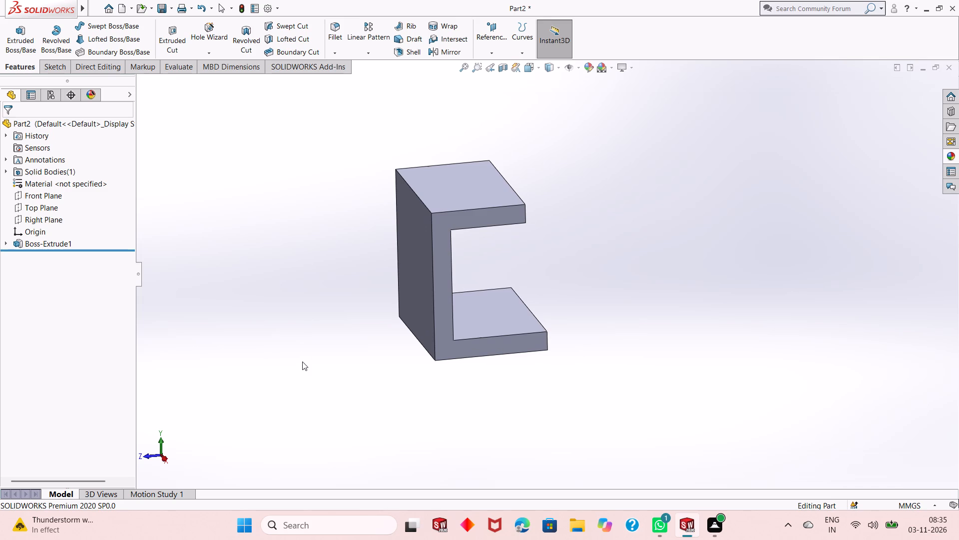
middle_click_drag(455, 298, 451, 273)
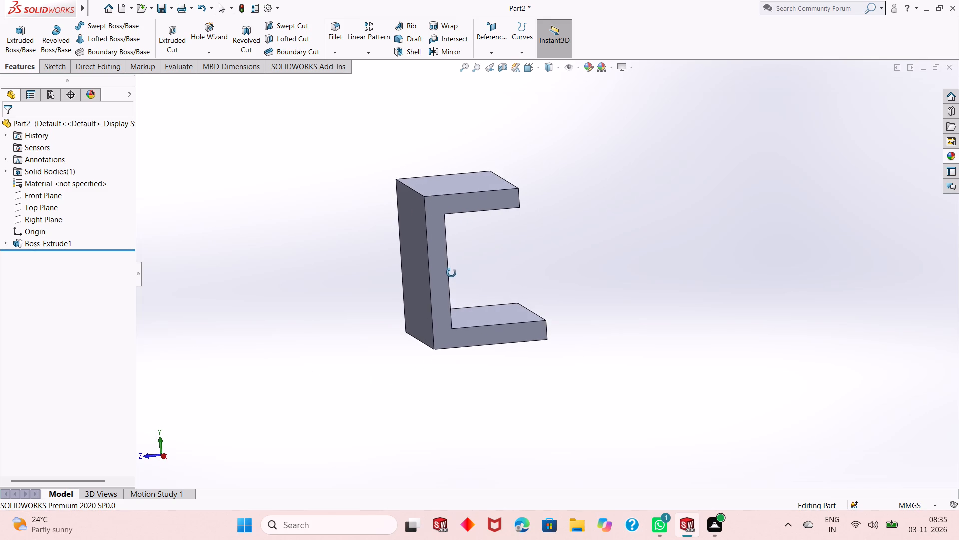
middle_click_drag(451, 273, 481, 241)
left_click(457, 257)
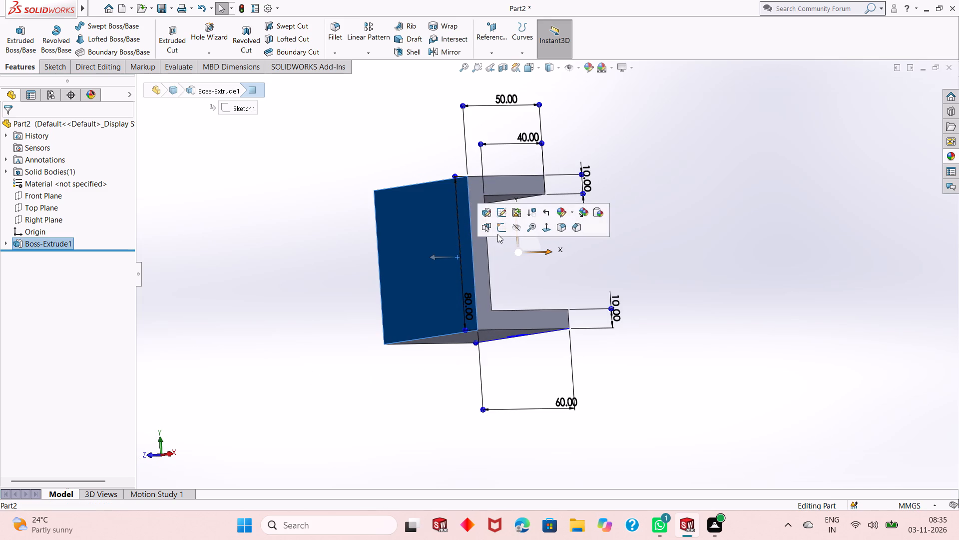
left_click(499, 230)
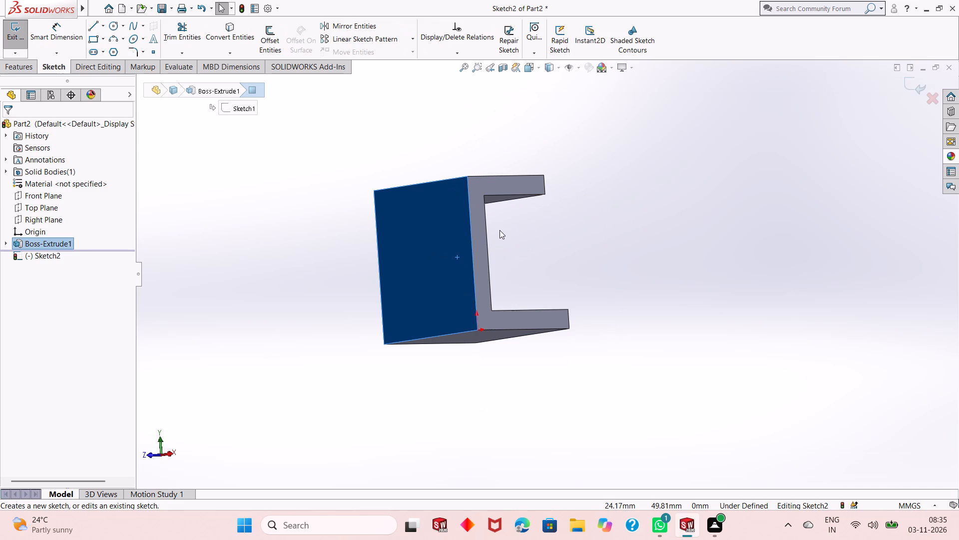
key("ctrl+8")
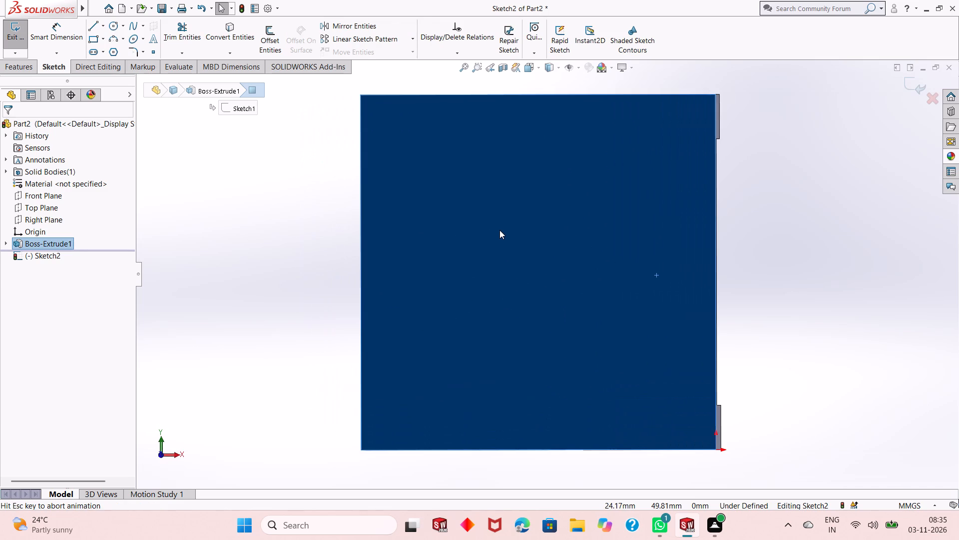
scroll(424, 273, "up", 3)
left_click(820, 282)
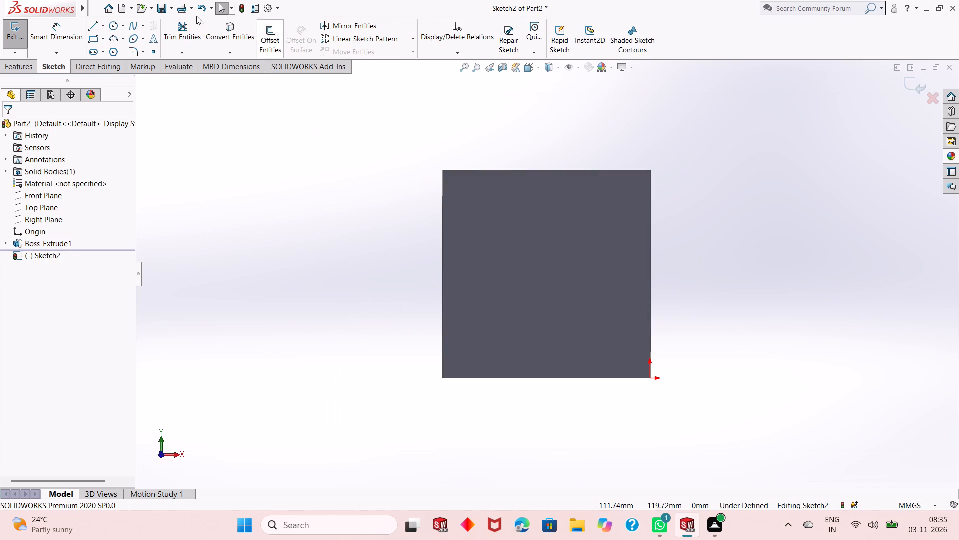
left_click(113, 24)
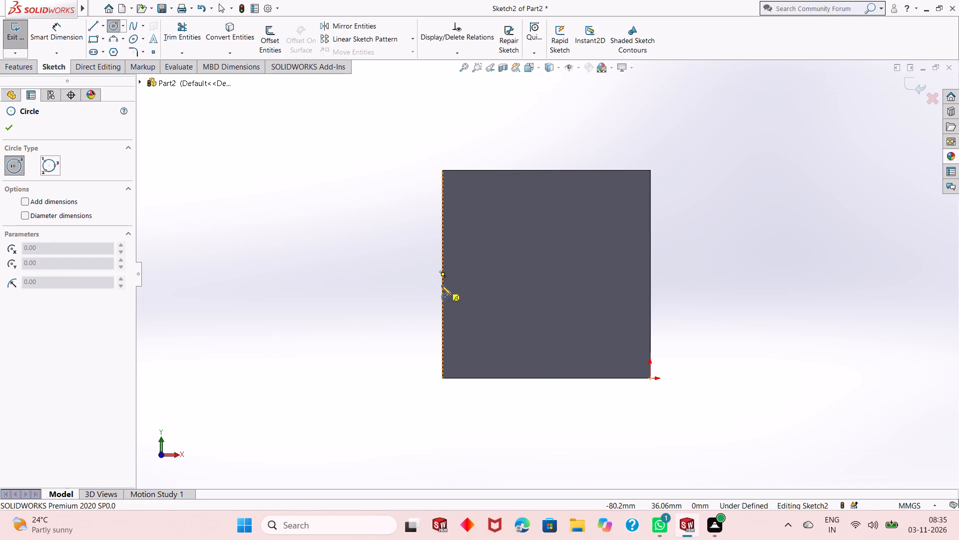
left_click(546, 274)
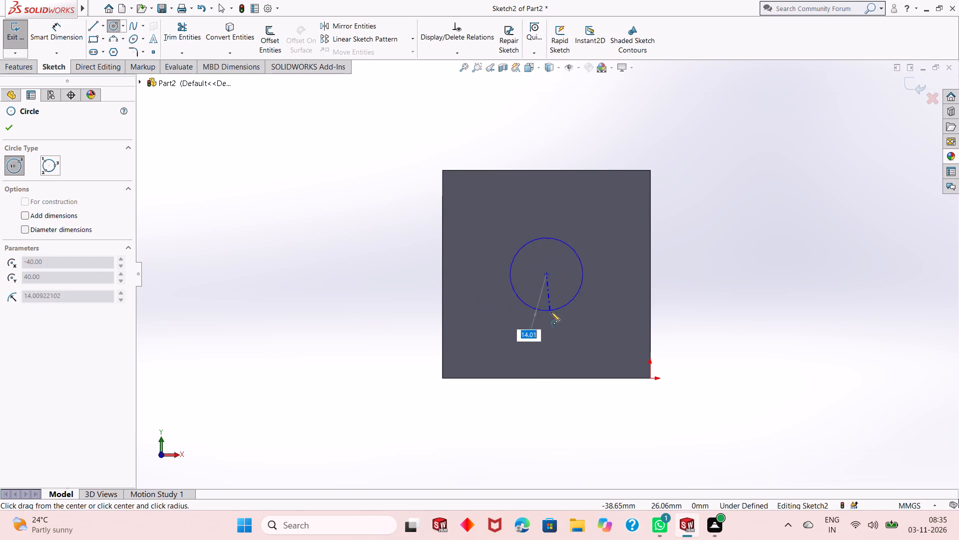
left_click(553, 340)
right_click(298, 154)
left_click(306, 164)
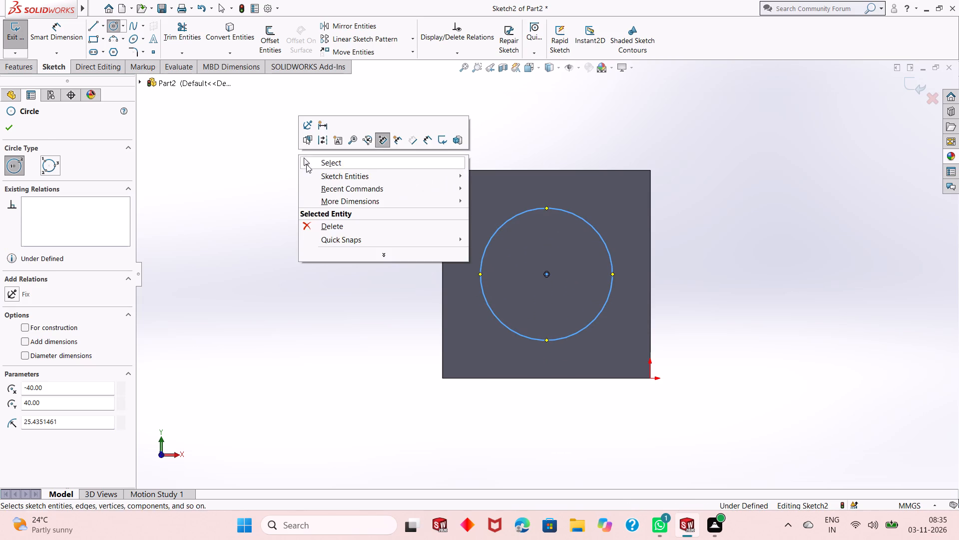
Dimension the circle's diameter at 50 mm.
left_click(50, 37)
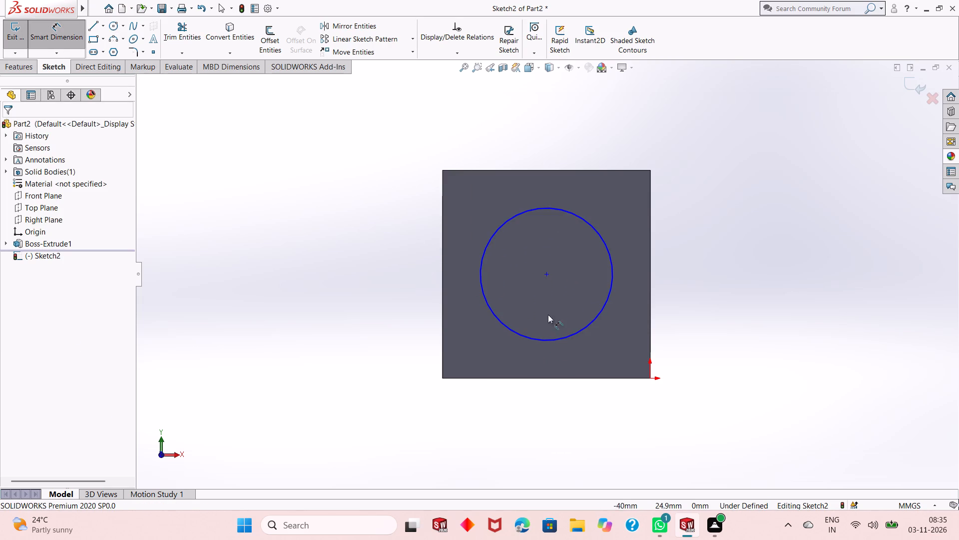
left_click(582, 332)
left_click(724, 416)
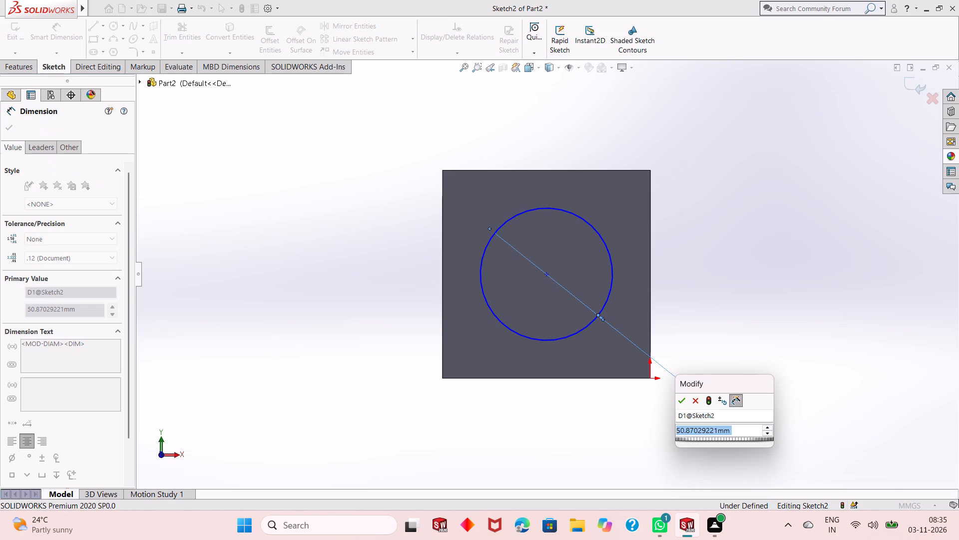
key("5")
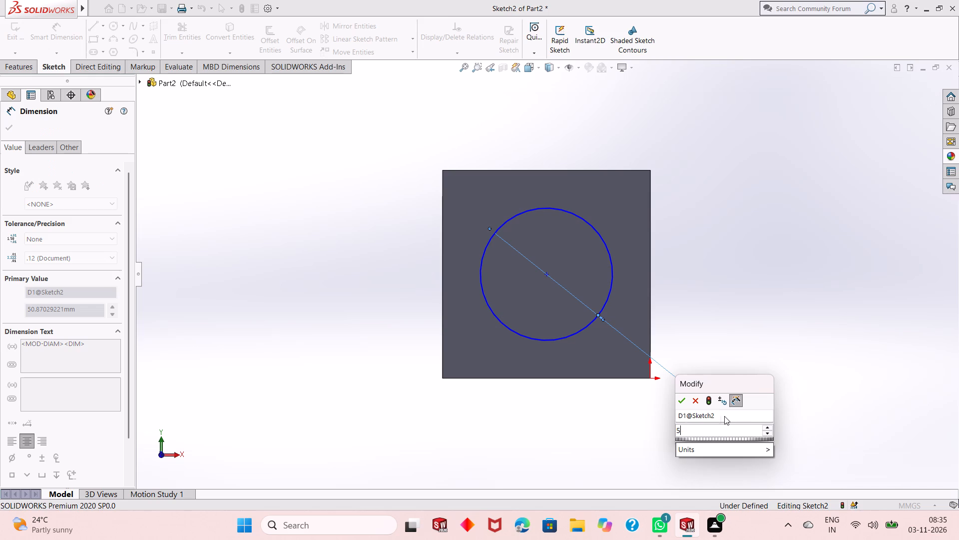
key("0")
key("Return")
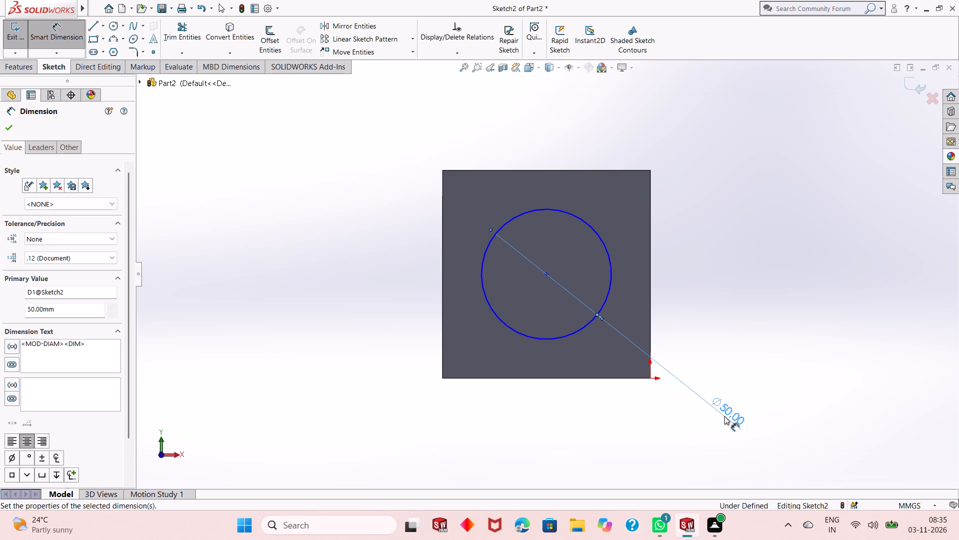
Dimension the circle's centre from the back face's bottom edge and from its vertical edge opposite the origin.
left_click(544, 274)
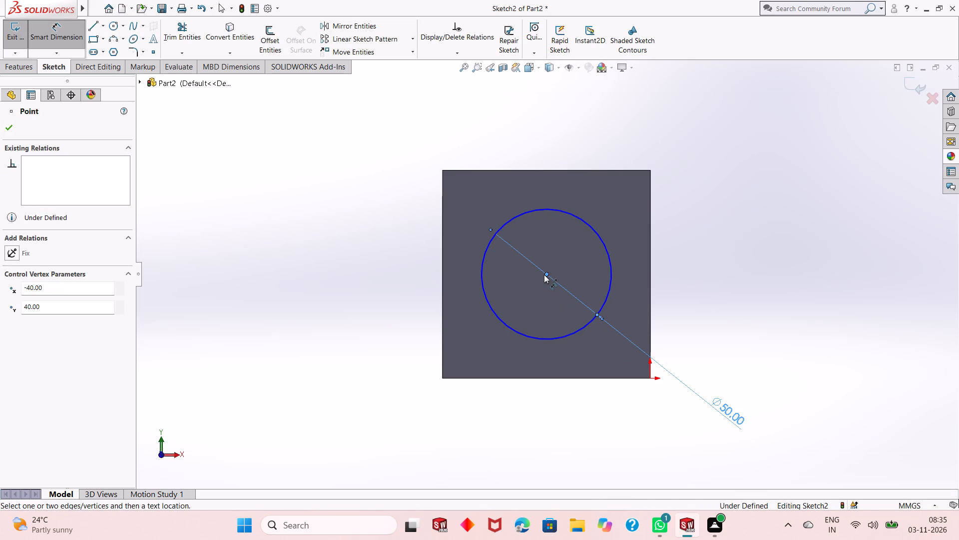
left_click(572, 377)
left_click(808, 378)
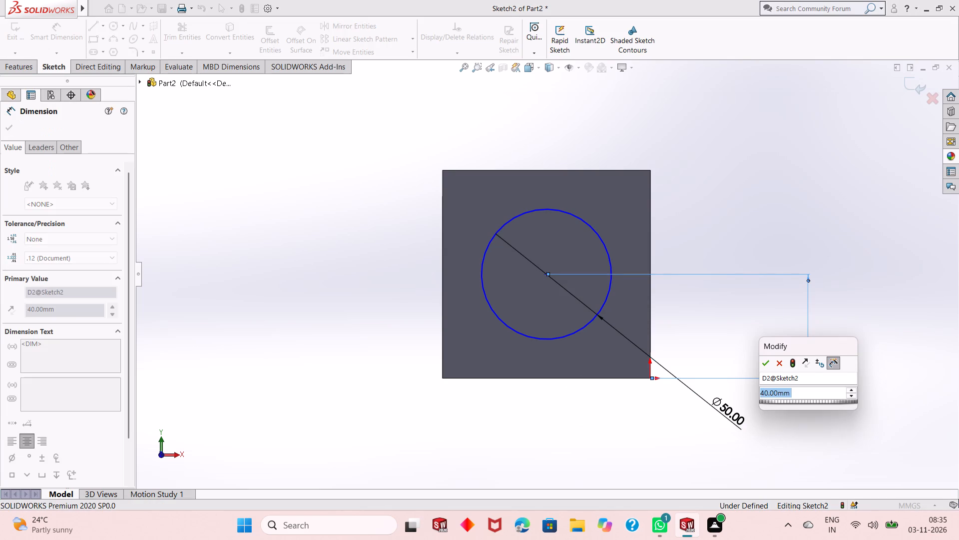
key("Return")
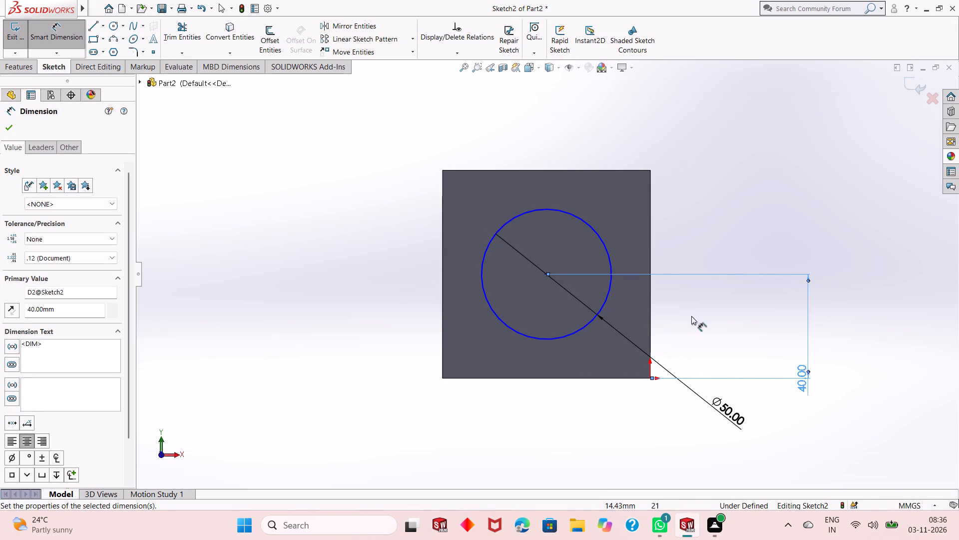
left_click(545, 273)
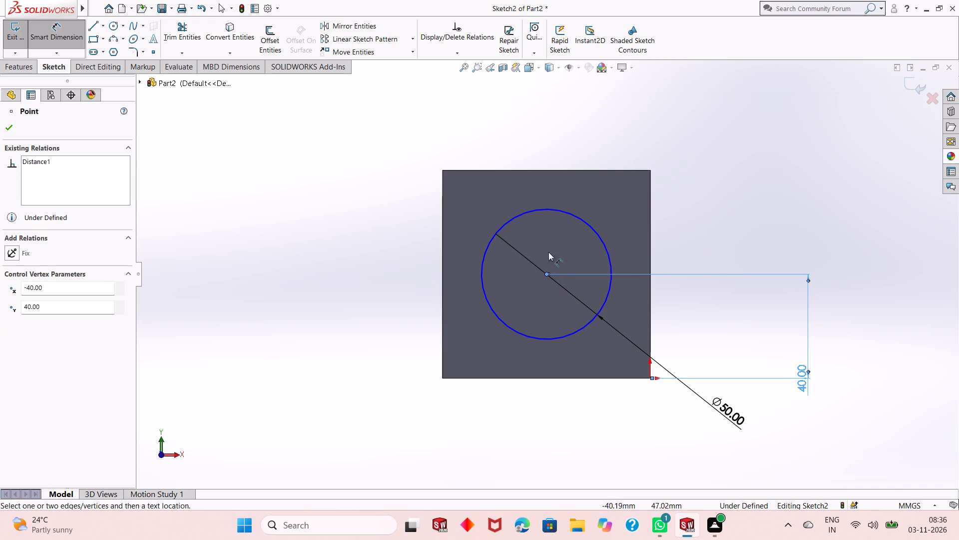
left_click(444, 349)
left_click(476, 434)
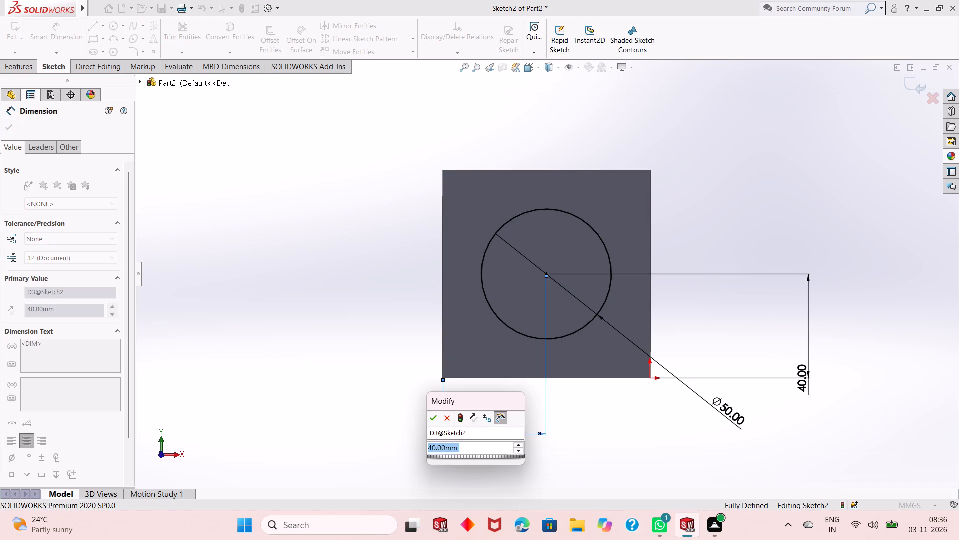
key("Return")
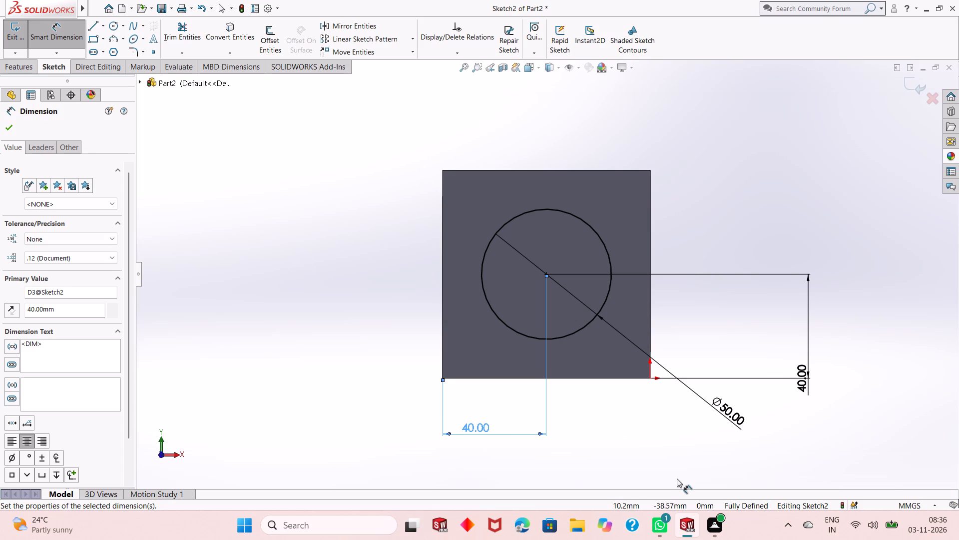
right_click(737, 226)
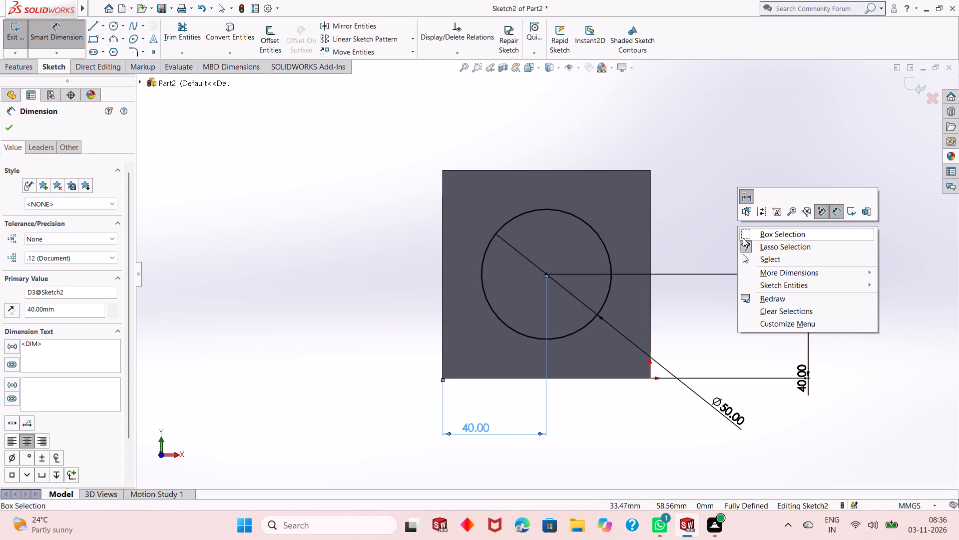
left_click(752, 256)
Extrude the circle 10 mm outward from the back face as a blind boss merged with the bracket.
scroll(632, 296, "up", 1)
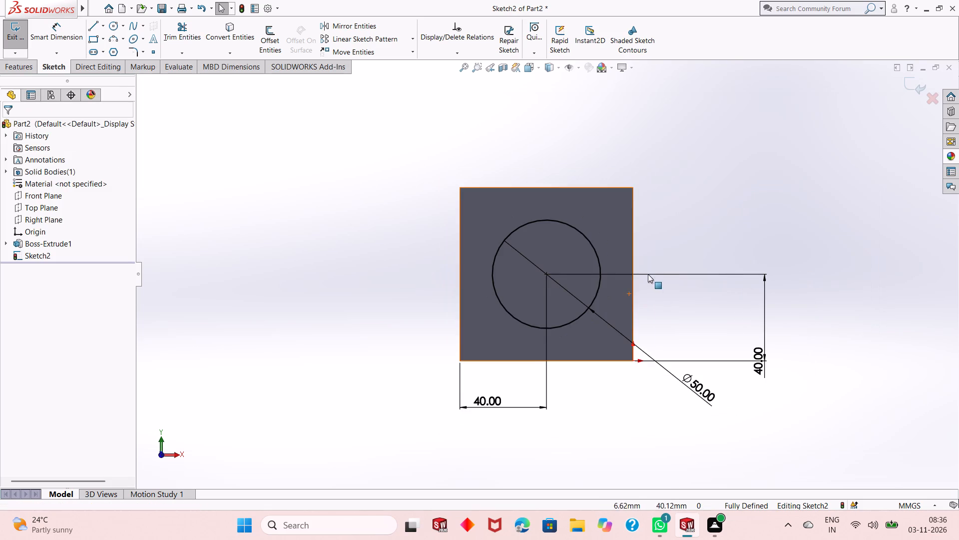
middle_click_drag(648, 274, 603, 300)
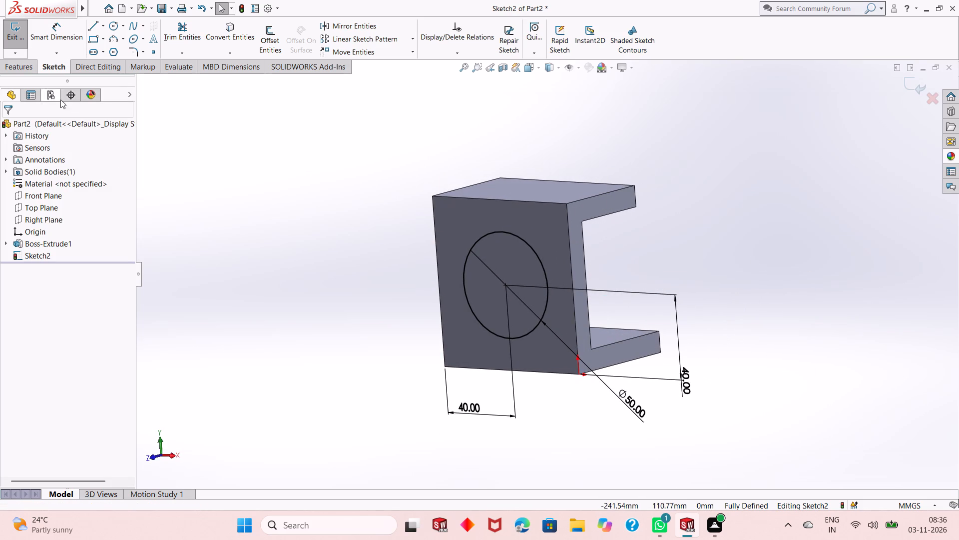
left_click(28, 66)
left_click(29, 39)
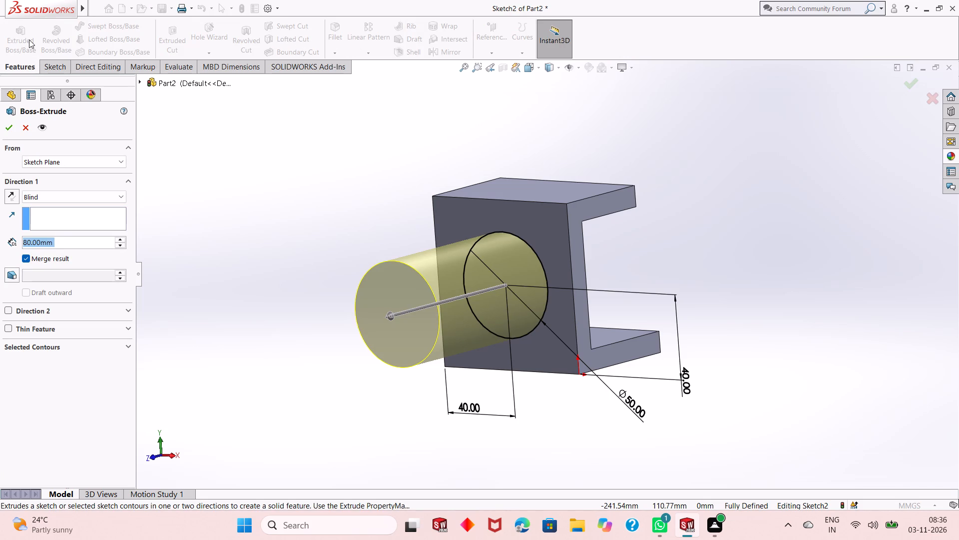
type("10")
key("Return")
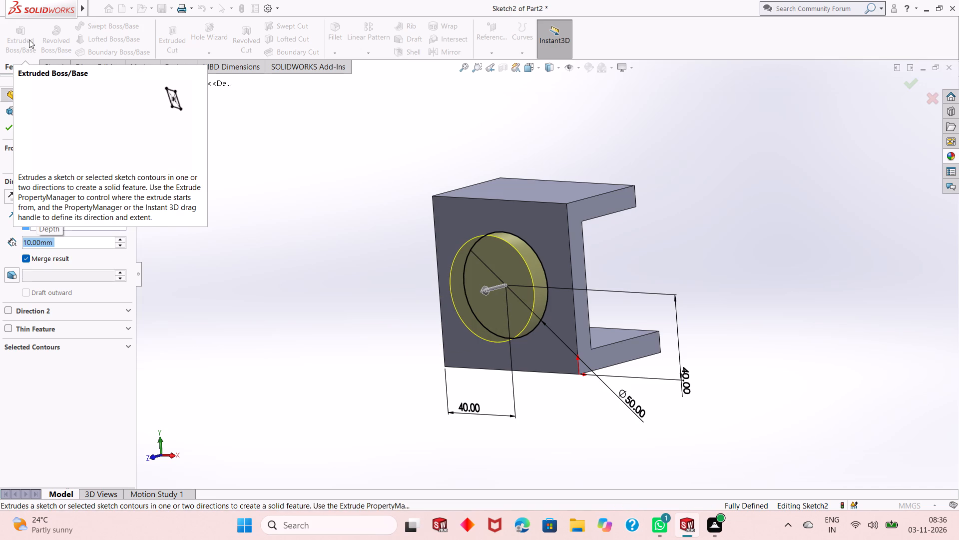
left_click(7, 130)
left_click(282, 186)
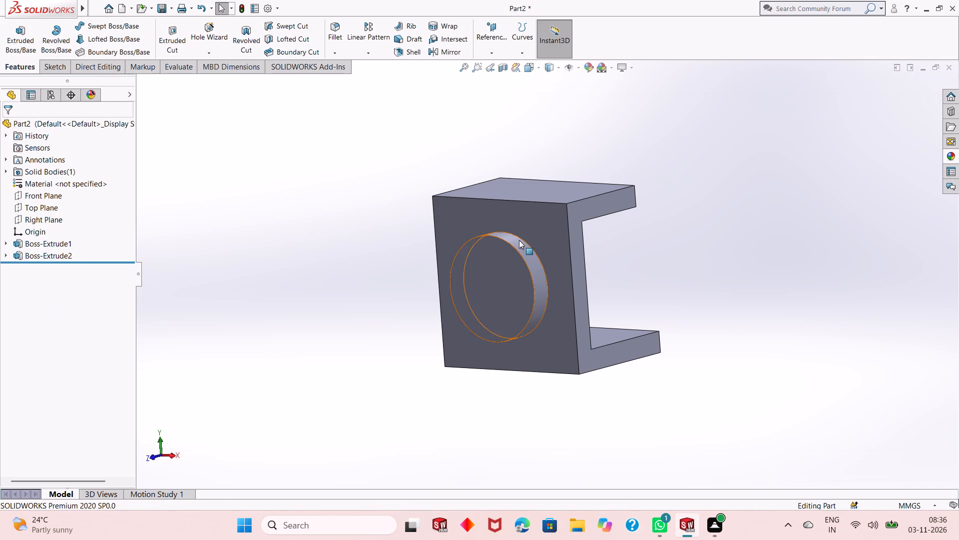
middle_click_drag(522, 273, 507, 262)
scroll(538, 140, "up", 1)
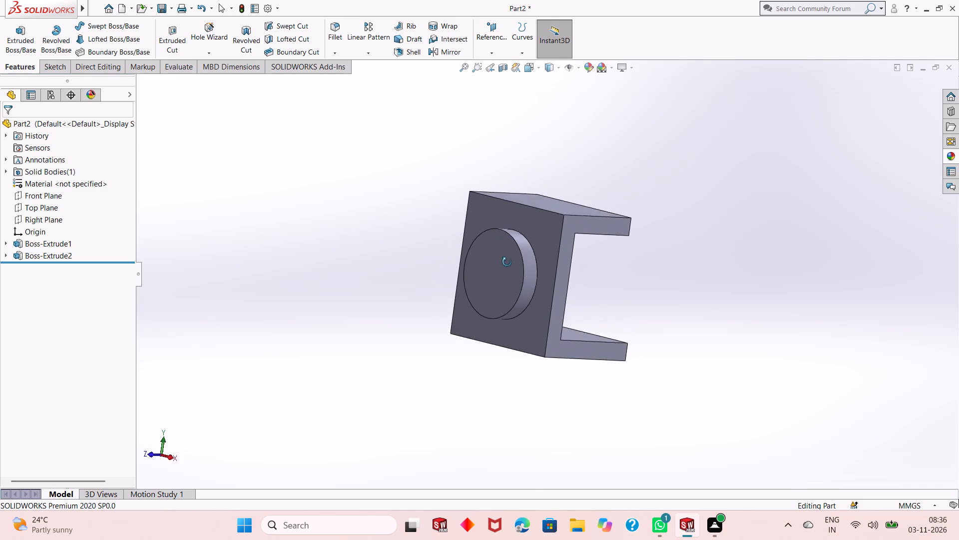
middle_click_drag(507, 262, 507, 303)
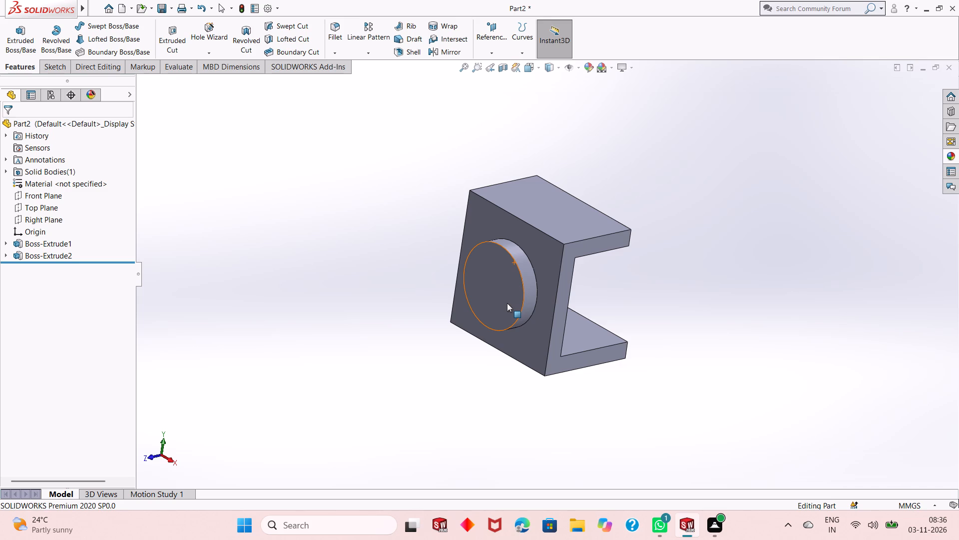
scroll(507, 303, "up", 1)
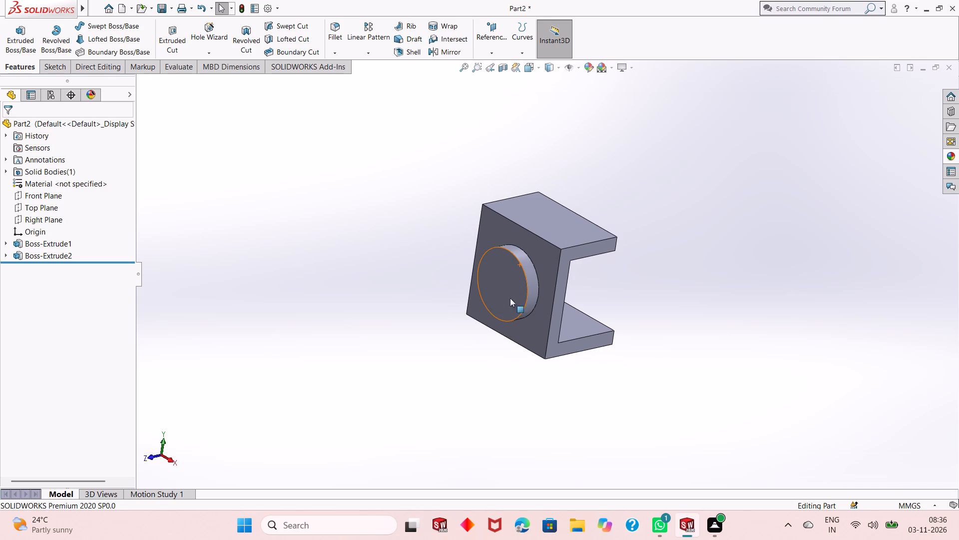
Start a sketch on the narrow front end face of the bracket's upper flange, viewed face-on.
middle_click_drag(608, 306, 558, 277)
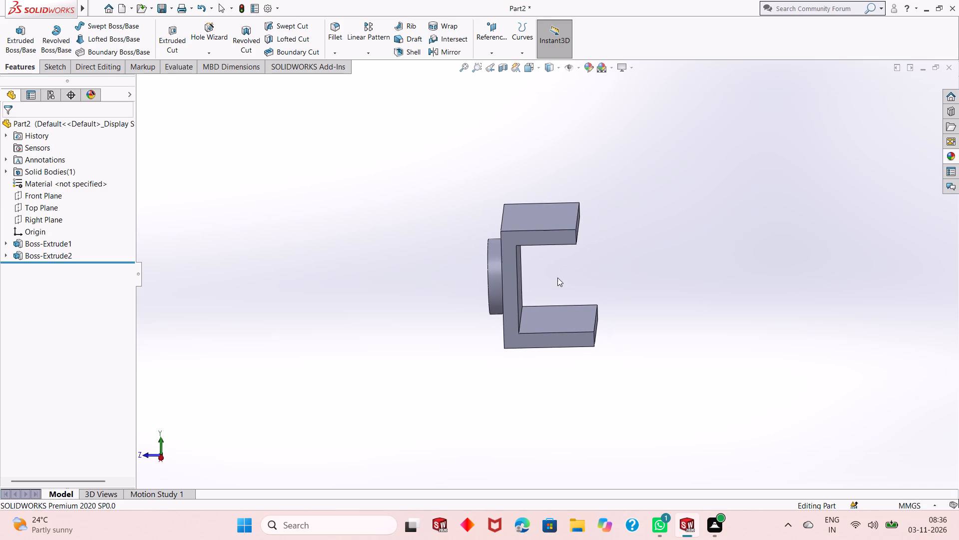
middle_click_drag(570, 220, 572, 218)
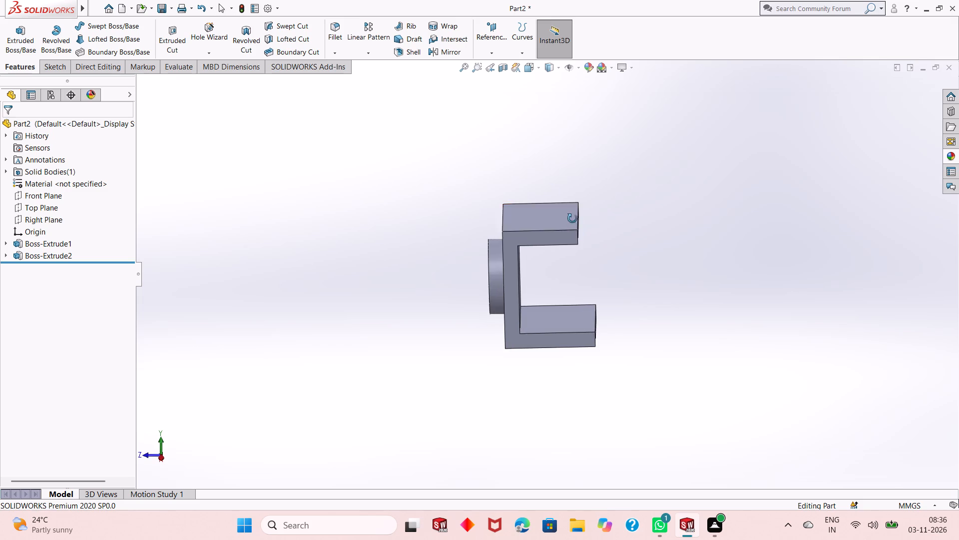
middle_click_drag(572, 218, 536, 208)
left_click(570, 221)
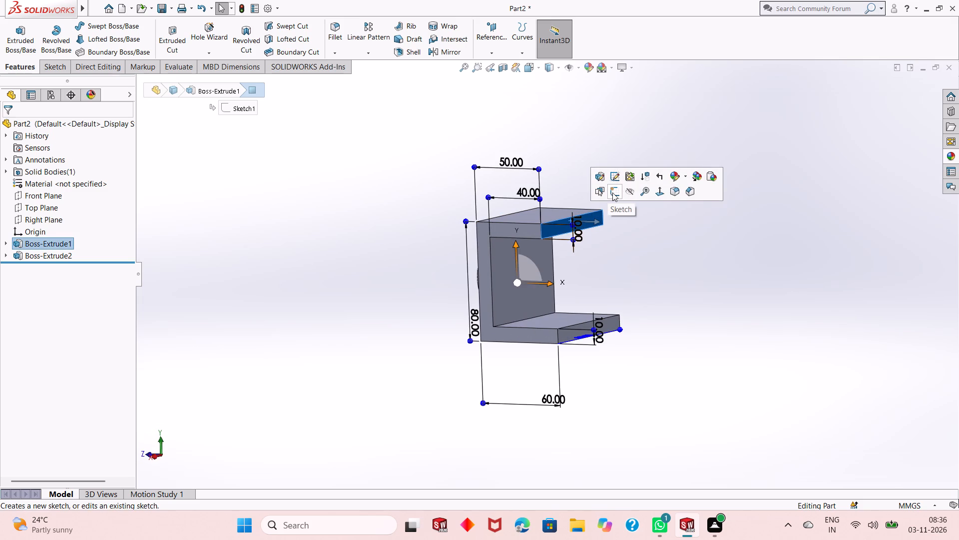
left_click(612, 193)
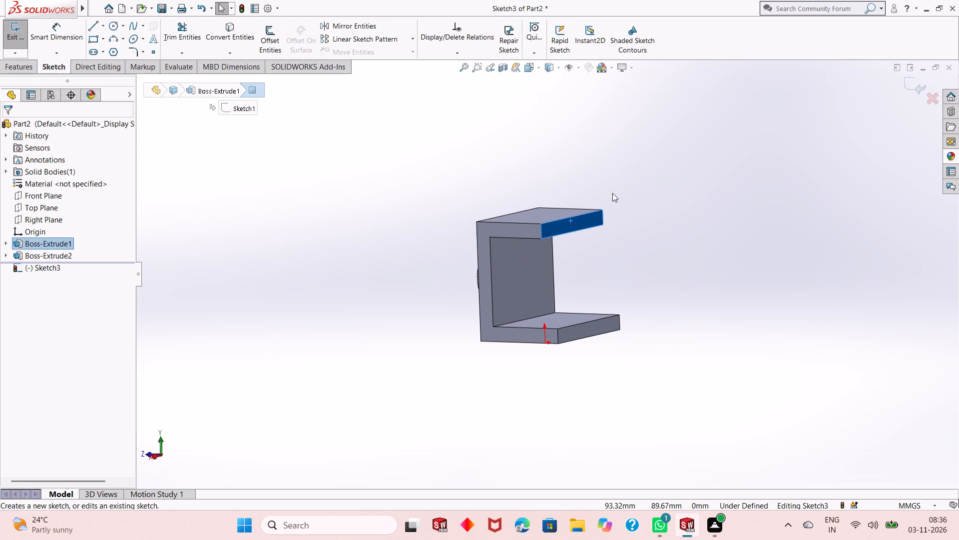
key("ctrl+8")
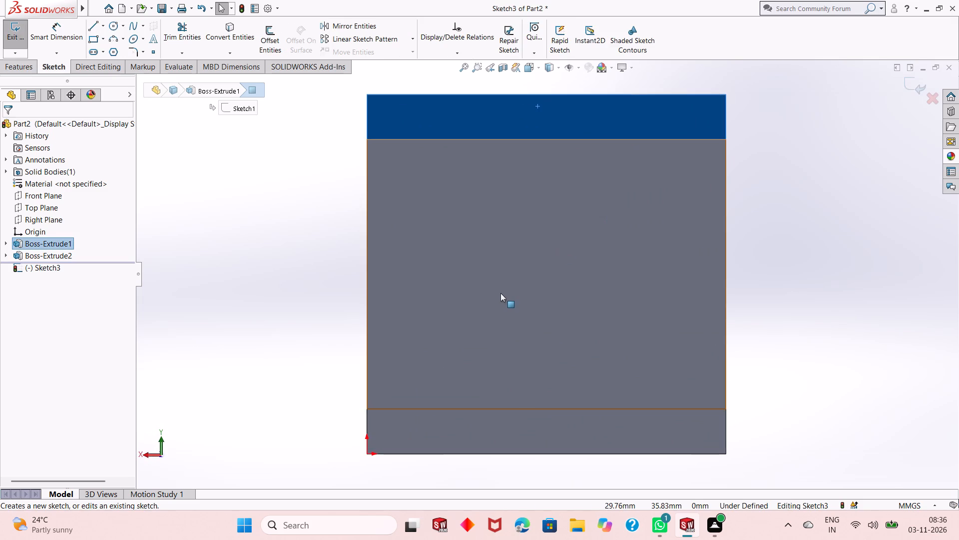
scroll(500, 293, "up", 4)
scroll(602, 108, "down", 2)
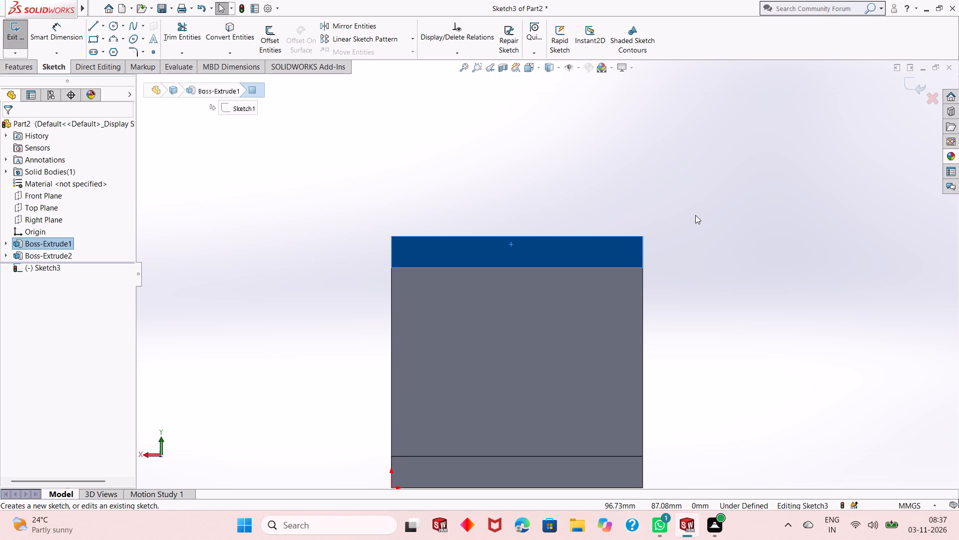
left_click(695, 215)
scroll(430, 308, "up", 1)
scroll(638, 351, "down", 1)
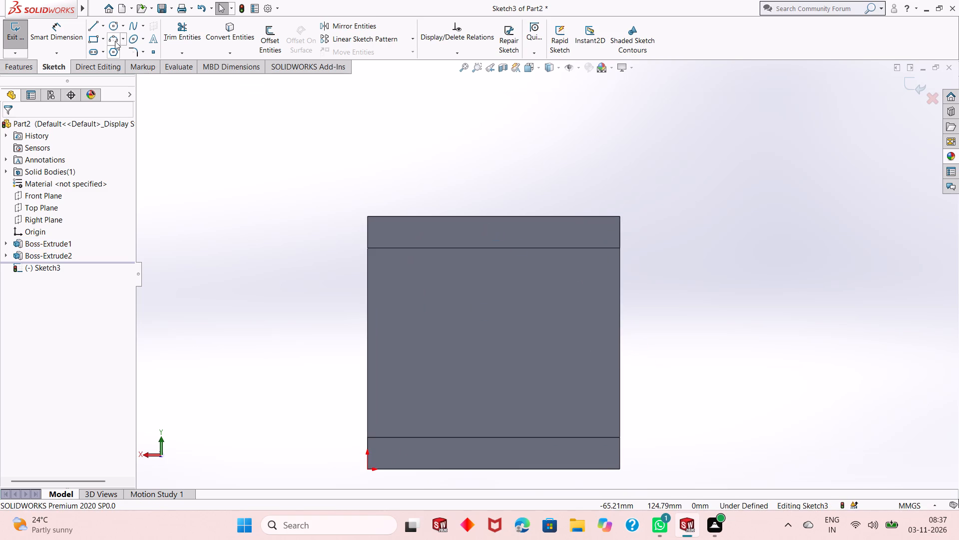
Draw a circle about 24 mm in radius above the bracket, centred roughly over the middle of its width.
left_click(110, 24)
scroll(433, 422, "up", 1)
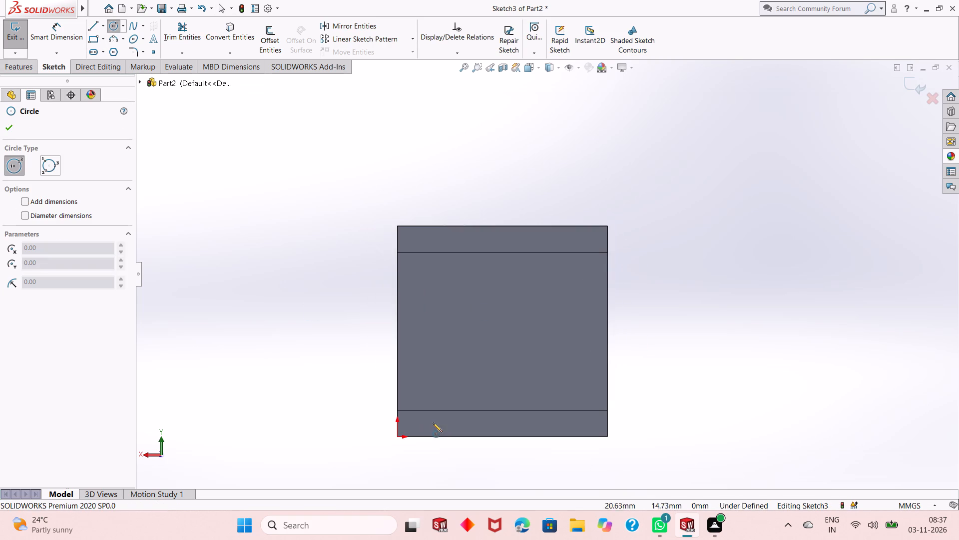
left_click(501, 120)
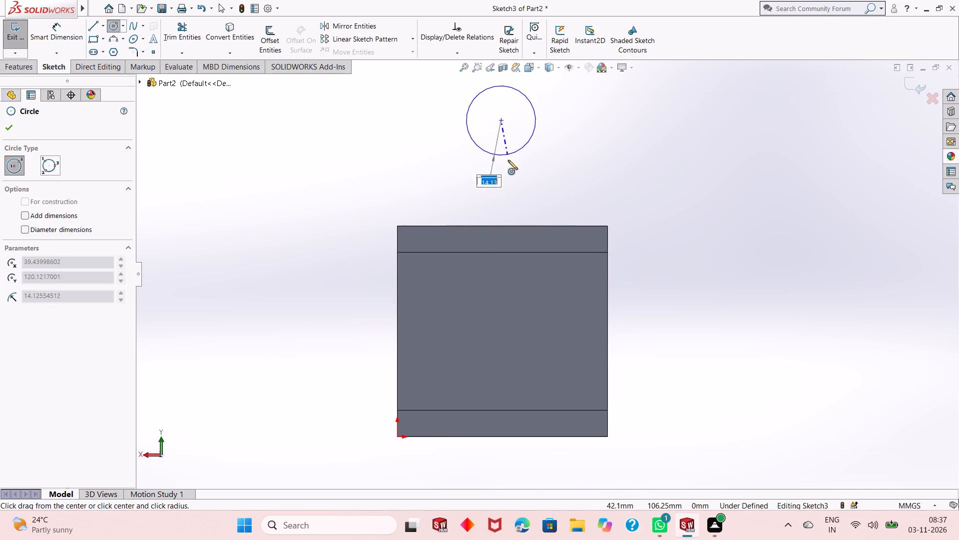
left_click(514, 182)
right_click(682, 123)
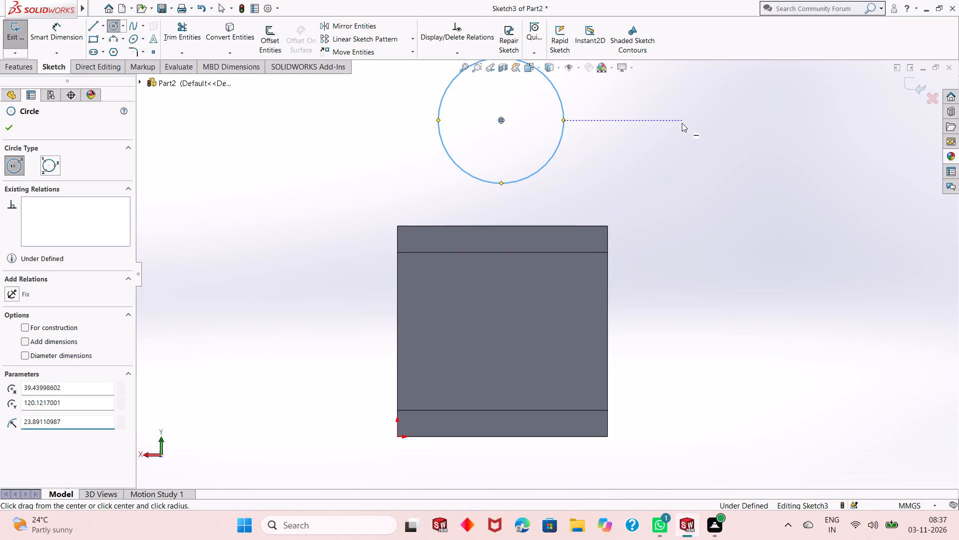
left_click(704, 130)
Dimension the circle's diameter at 40 mm.
left_click(68, 39)
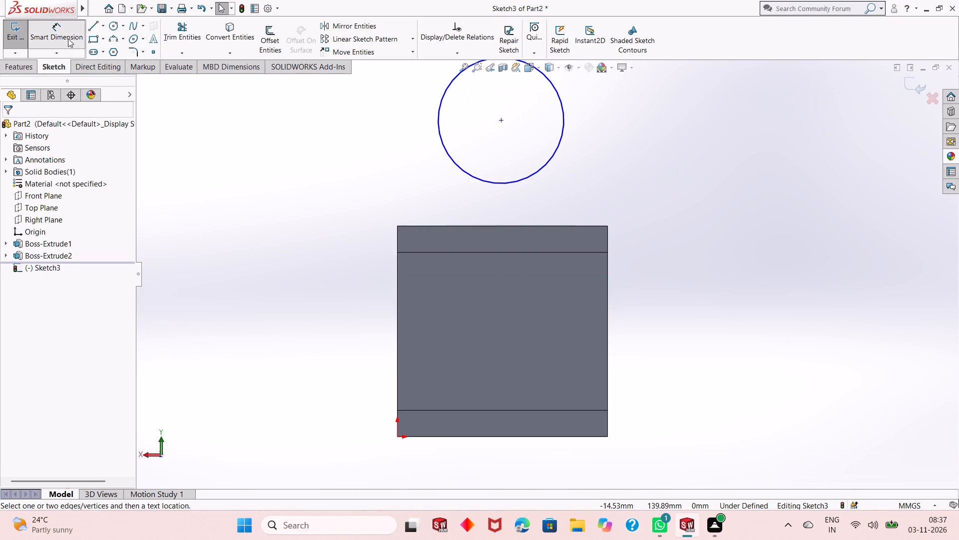
left_click(547, 159)
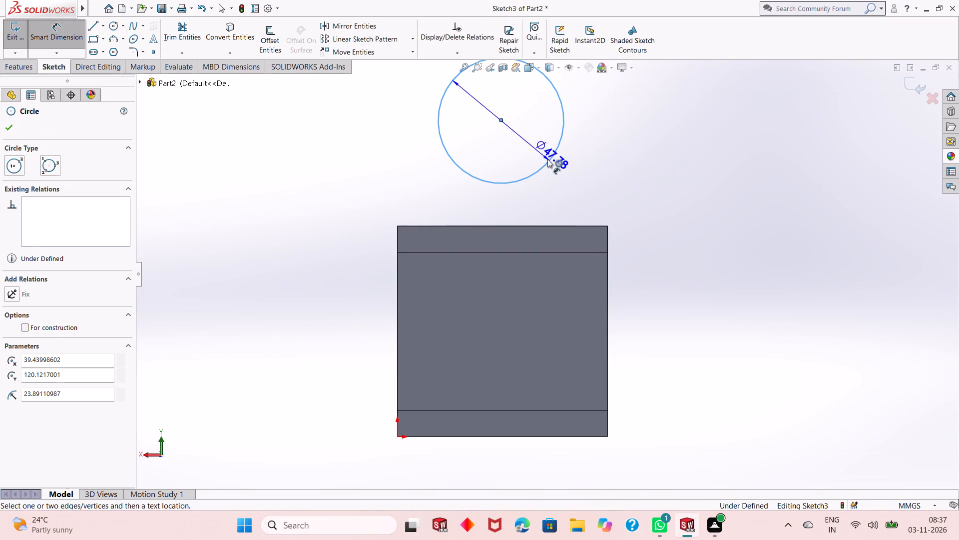
left_click(683, 253)
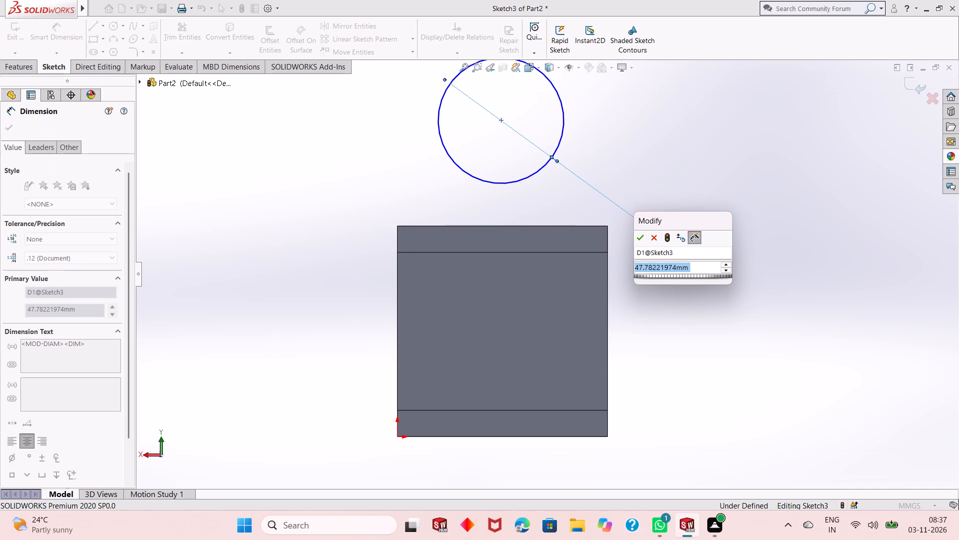
type("40")
key("Return")
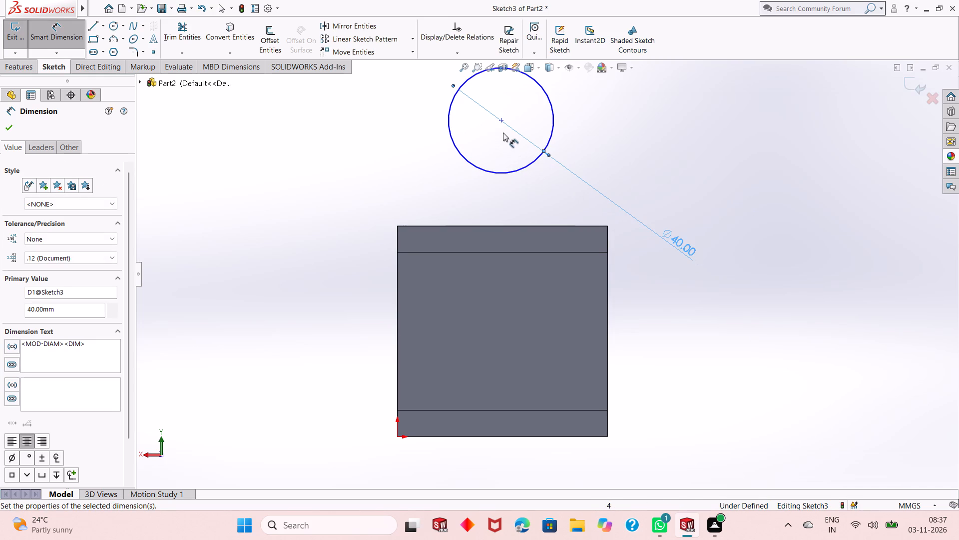
Dimension the circle's centre 110 mm above the bracket's bottom edge.
left_click(502, 123)
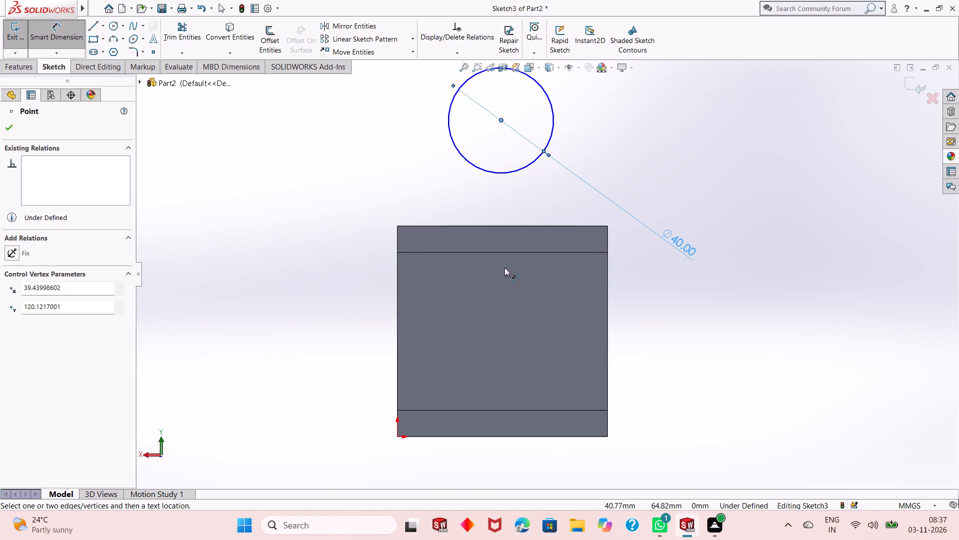
left_click(490, 439)
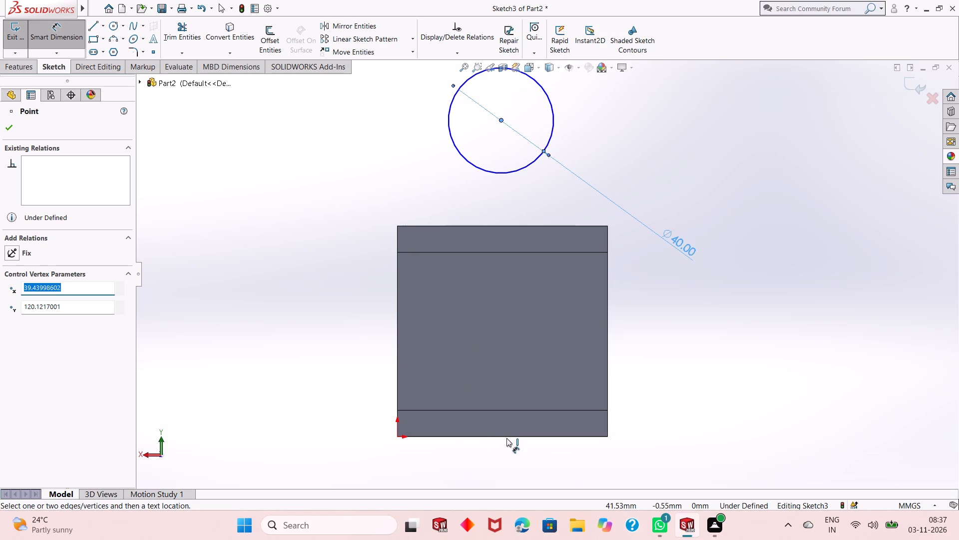
left_click(506, 438)
left_click(752, 389)
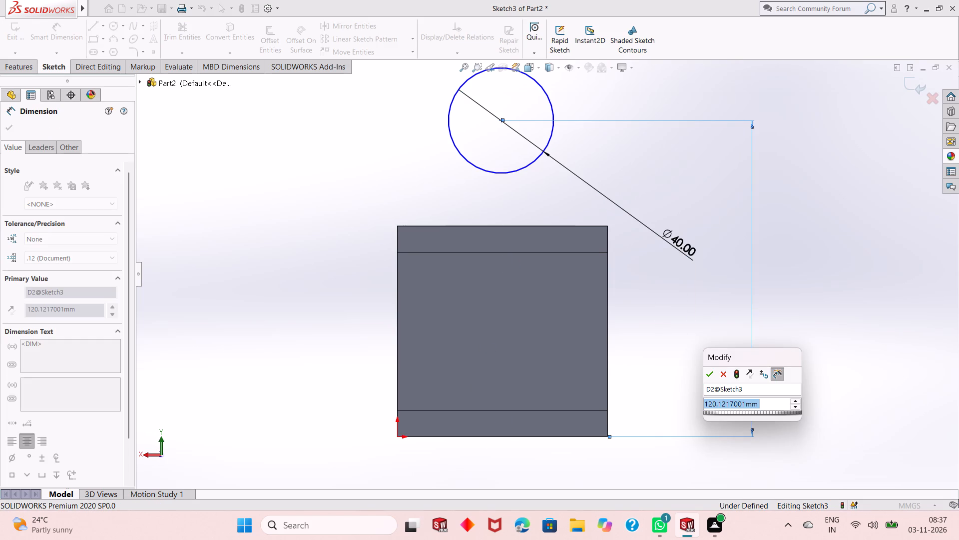
type("11")
key("0")
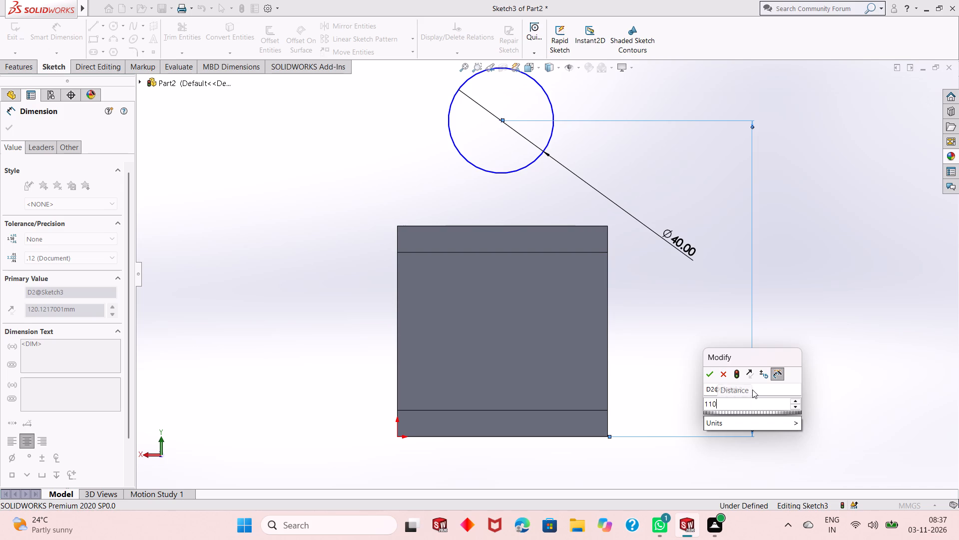
key("Return")
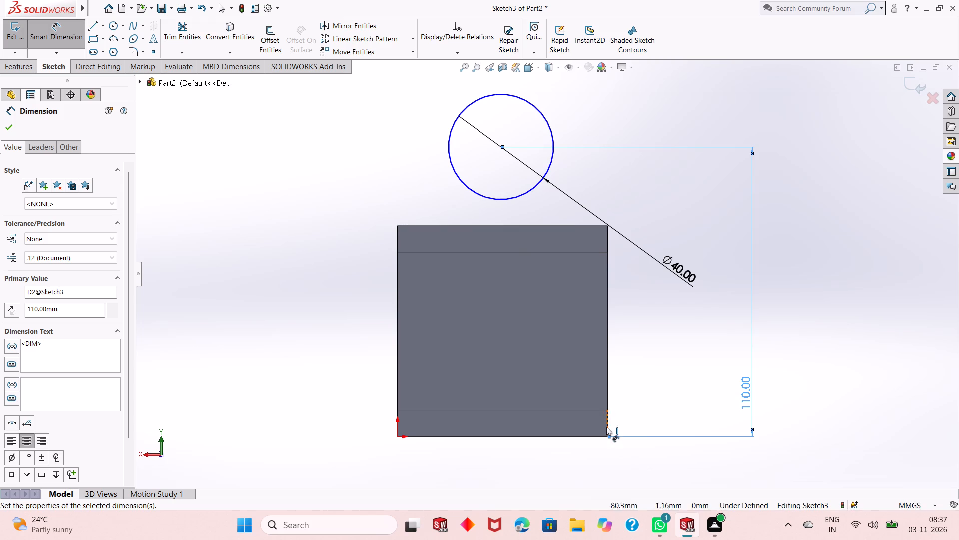
Dimension the circle's centre 40 mm horizontally from the bracket's vertical edge on the origin side.
left_click(500, 147)
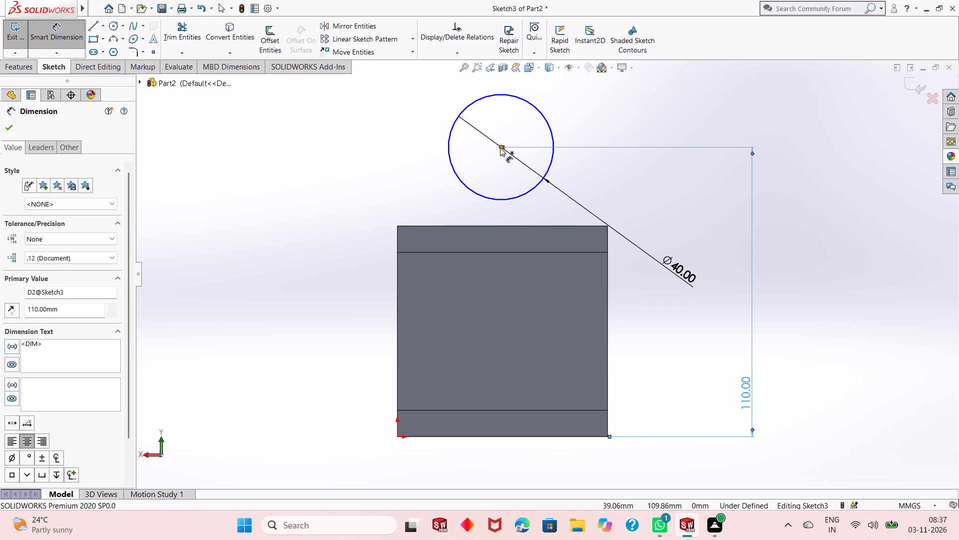
left_click(398, 287)
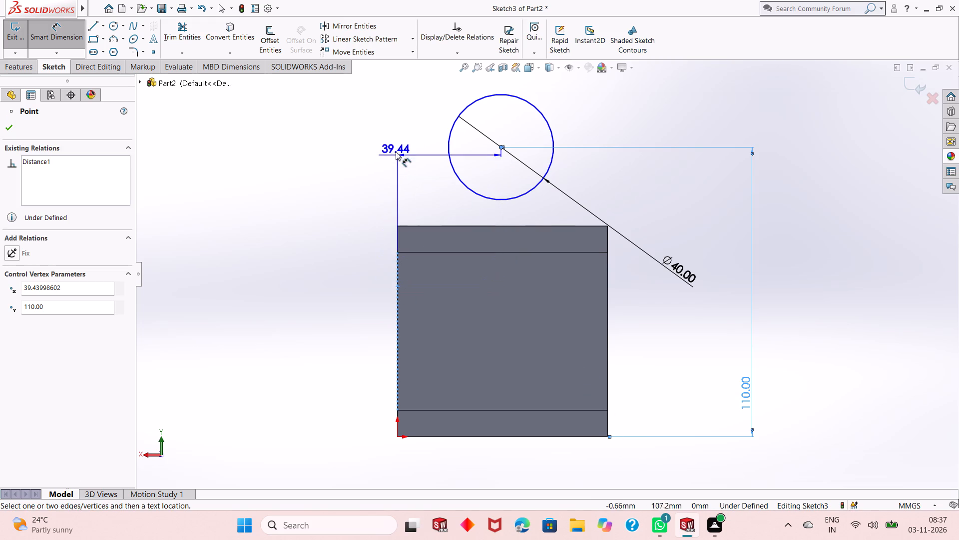
left_click(382, 125)
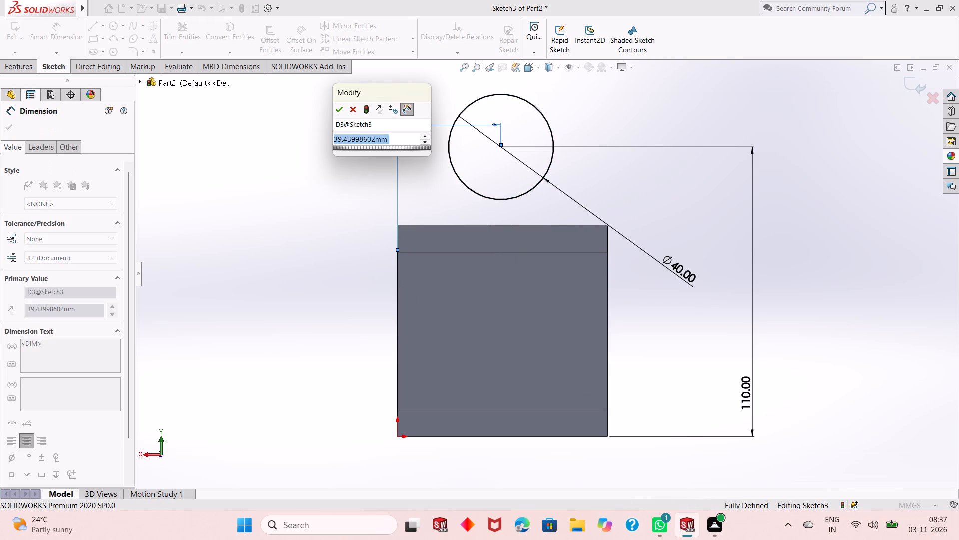
type("40")
key("Return")
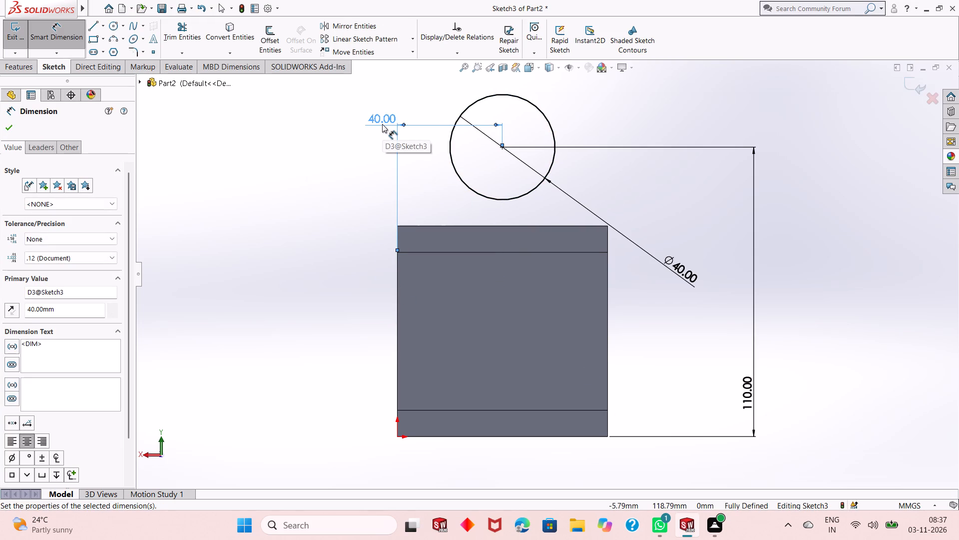
right_click(325, 144)
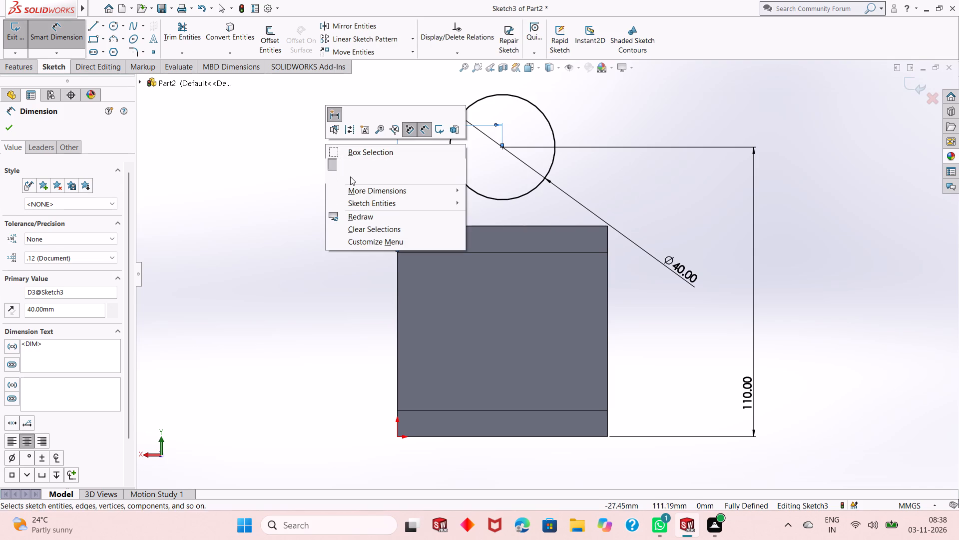
left_click(350, 176)
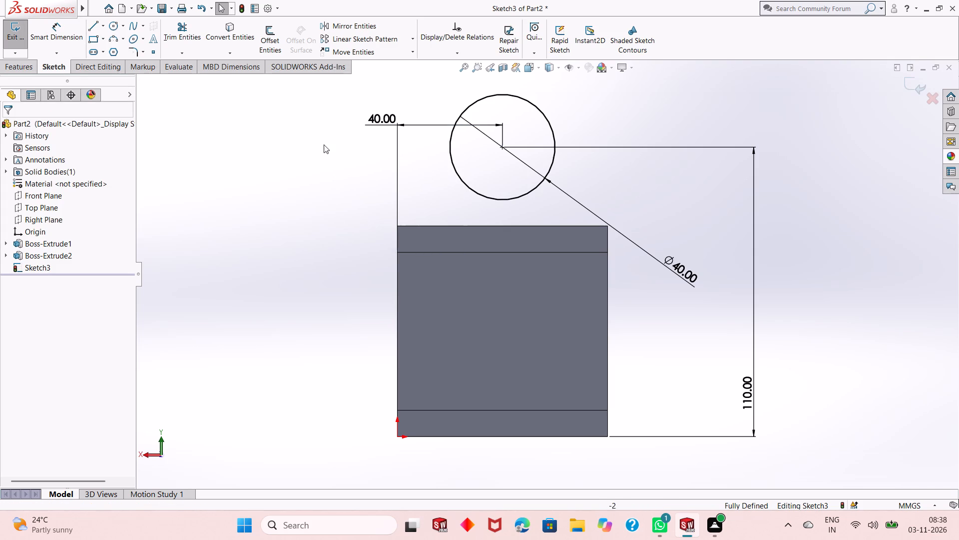
Draw a slanted line from the circle's upper origin-side arc down to the bracket's top corner on that side.
left_click(94, 31)
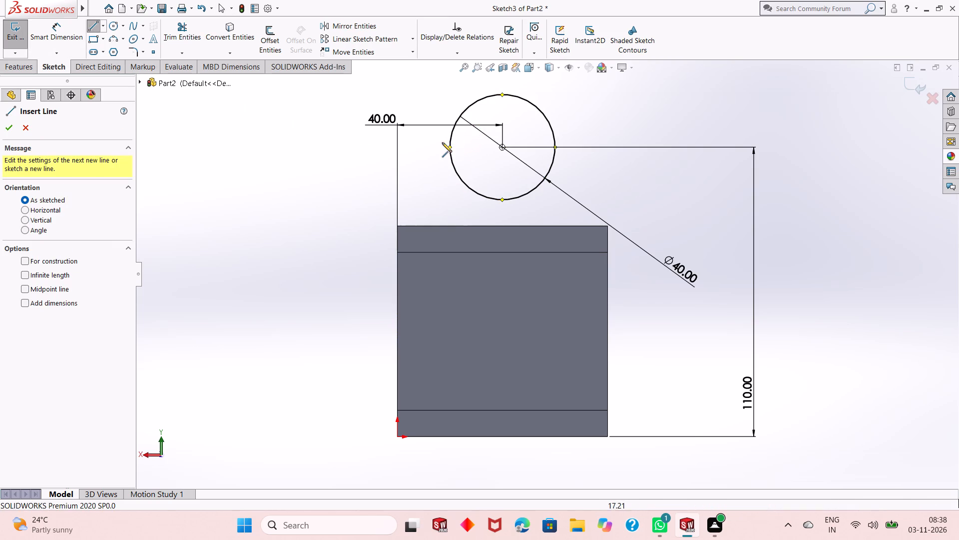
left_click(452, 133)
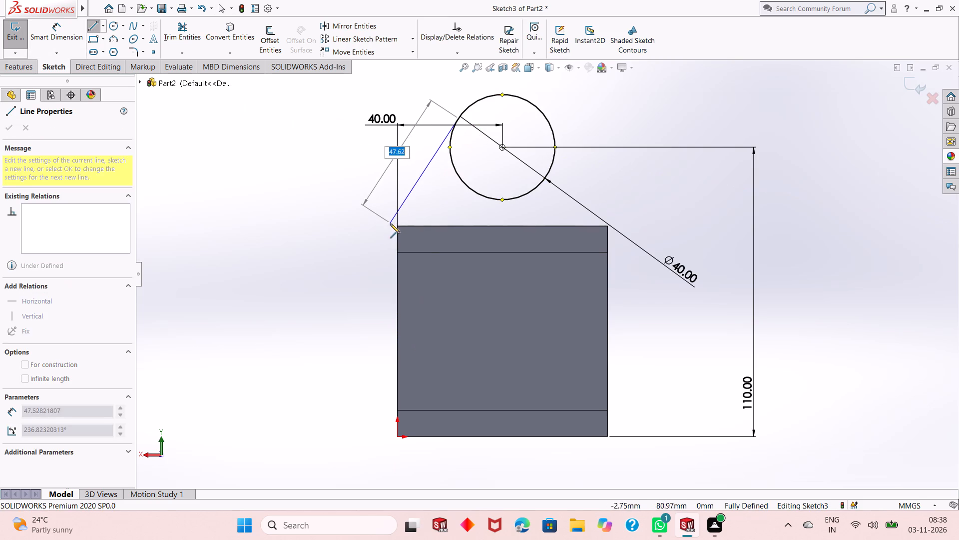
left_click(396, 228)
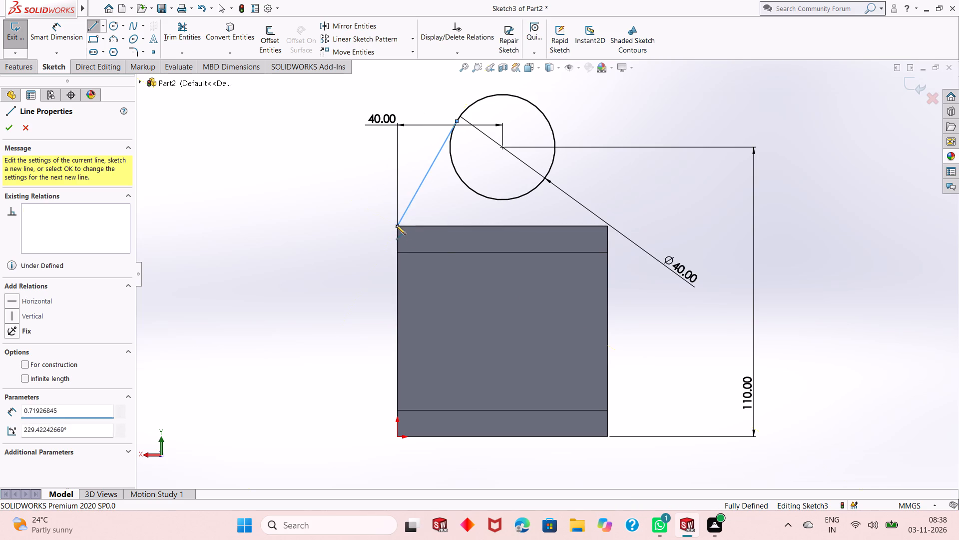
right_click(297, 212)
left_click(324, 227)
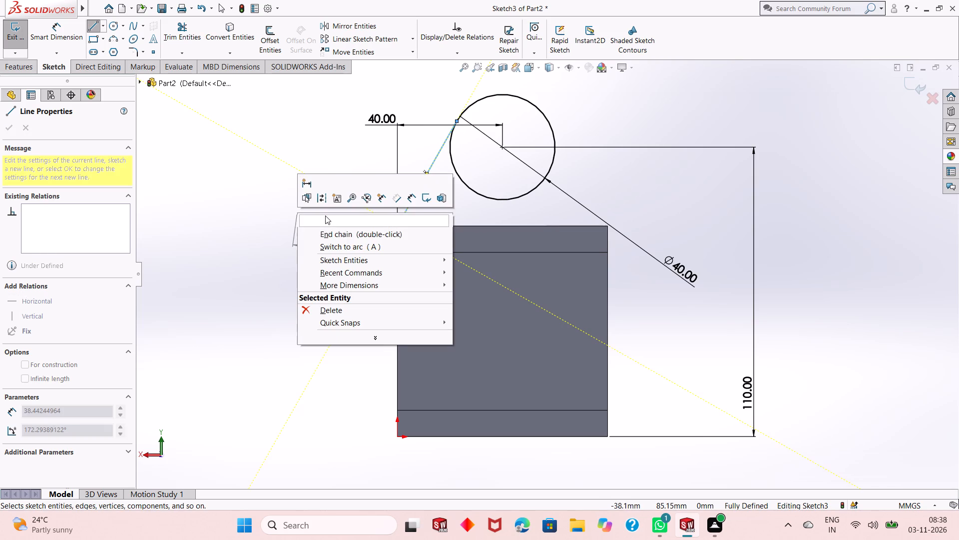
left_click(325, 215)
Draw a matching slanted line about 46 mm long from the circle's opposite side to the bracket's other top corner.
left_click(91, 29)
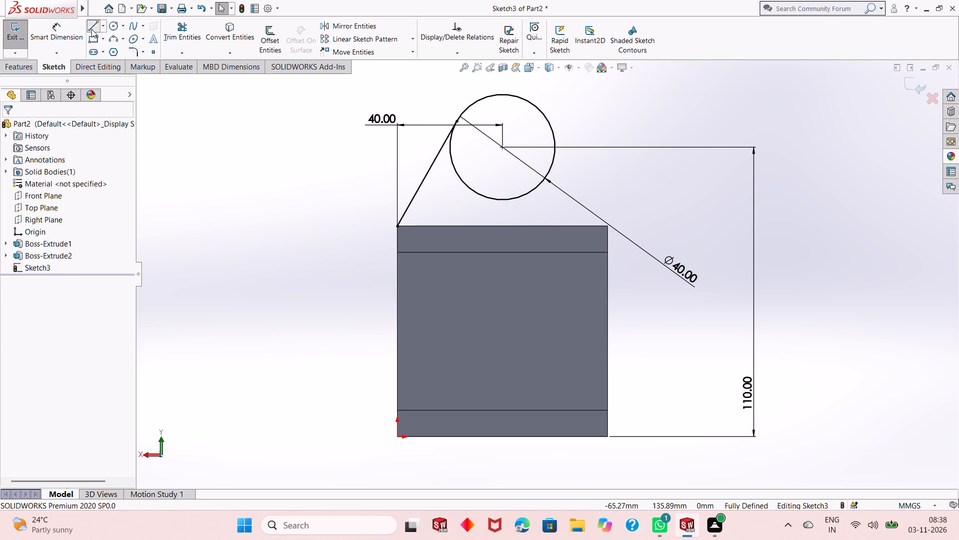
left_click(547, 120)
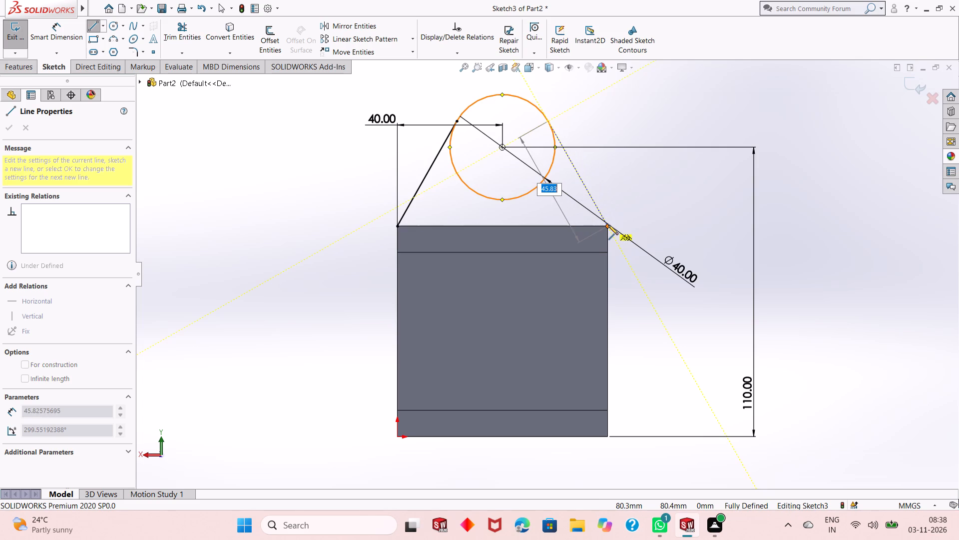
left_click(608, 225)
right_click(638, 181)
left_click(666, 190)
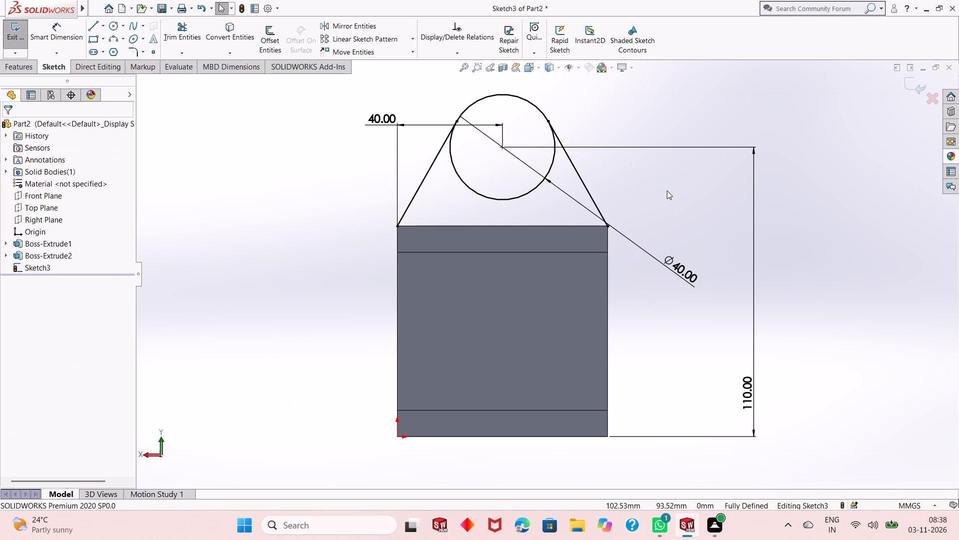
Draw an 80 mm horizontal line along the bracket's top edge, joining the lower ends of both slanted lines.
left_click(90, 27)
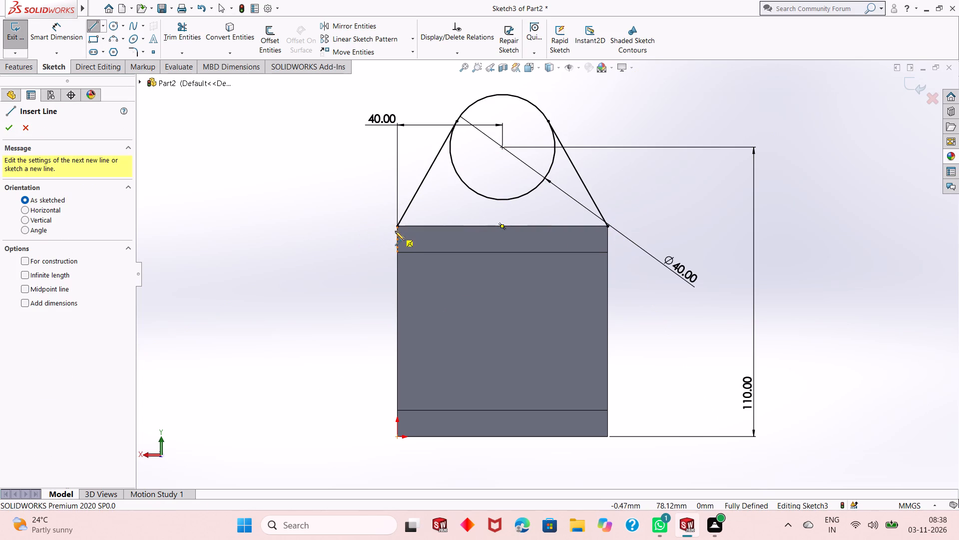
left_click(397, 225)
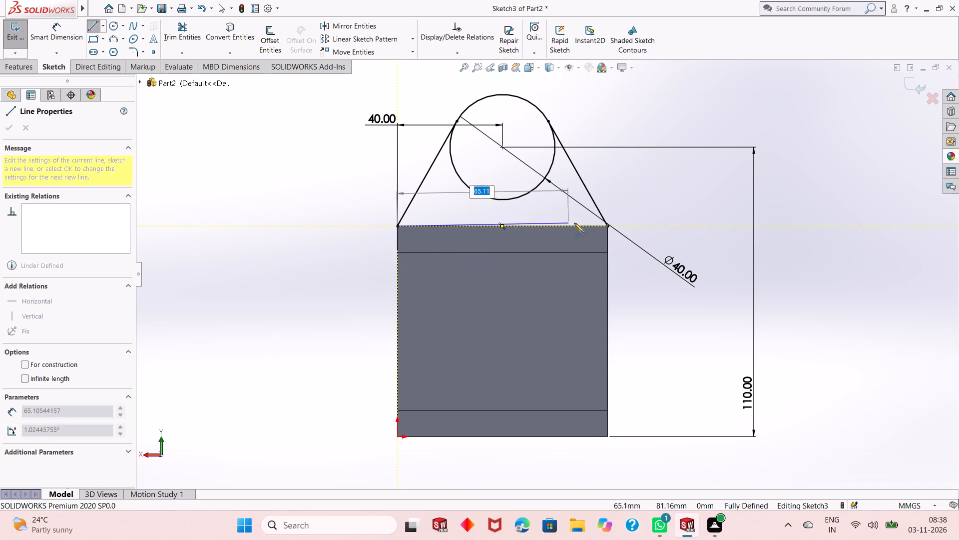
left_click(607, 228)
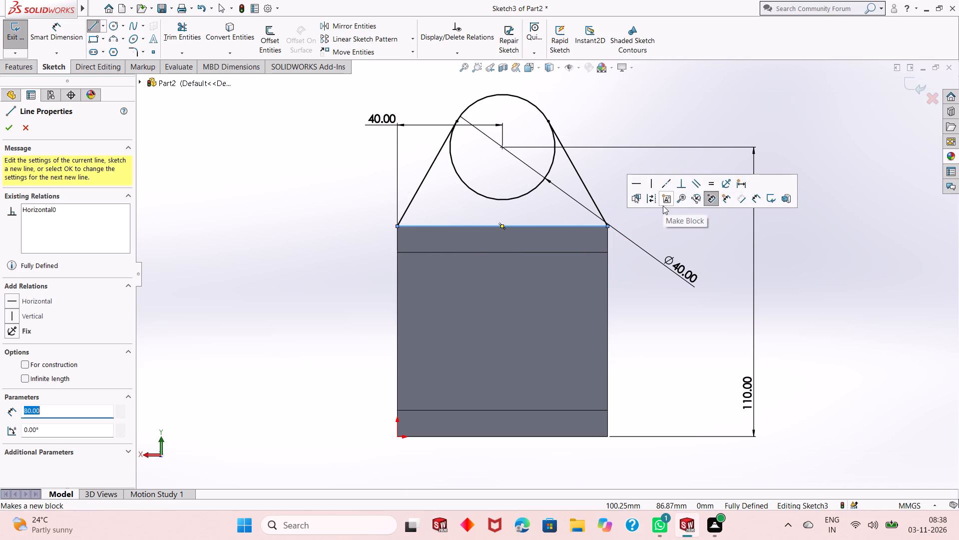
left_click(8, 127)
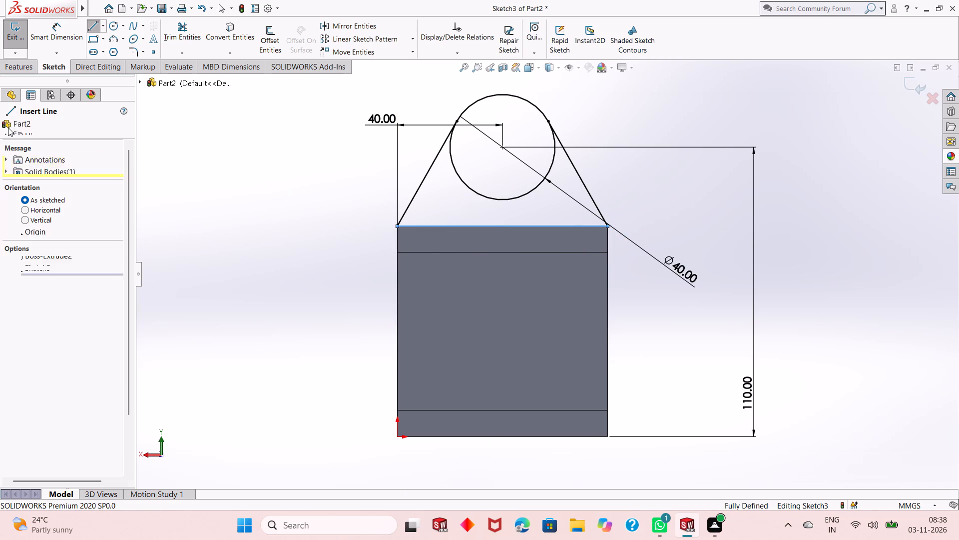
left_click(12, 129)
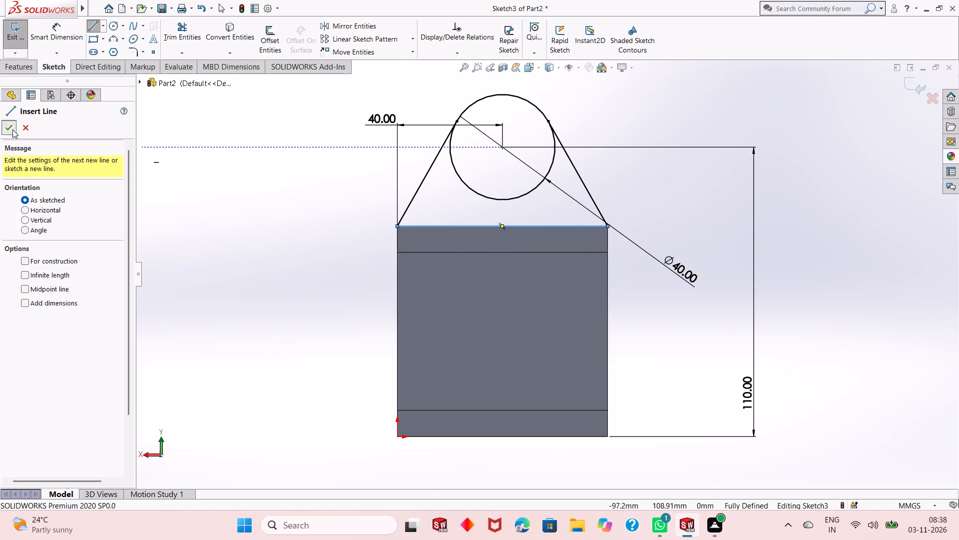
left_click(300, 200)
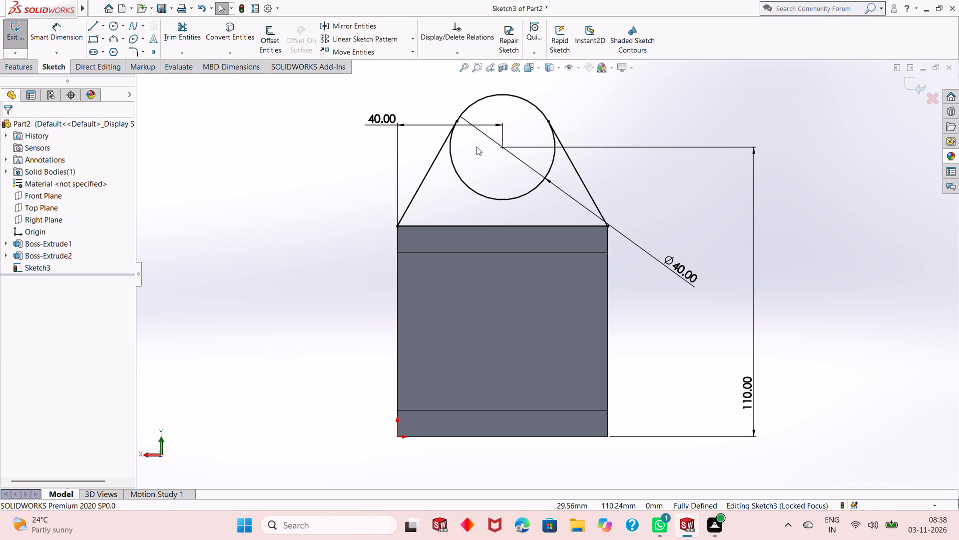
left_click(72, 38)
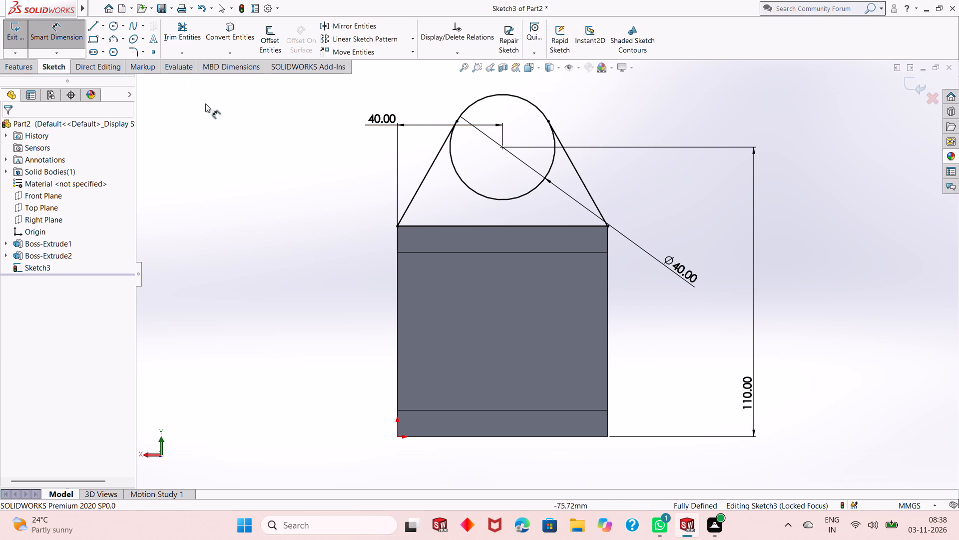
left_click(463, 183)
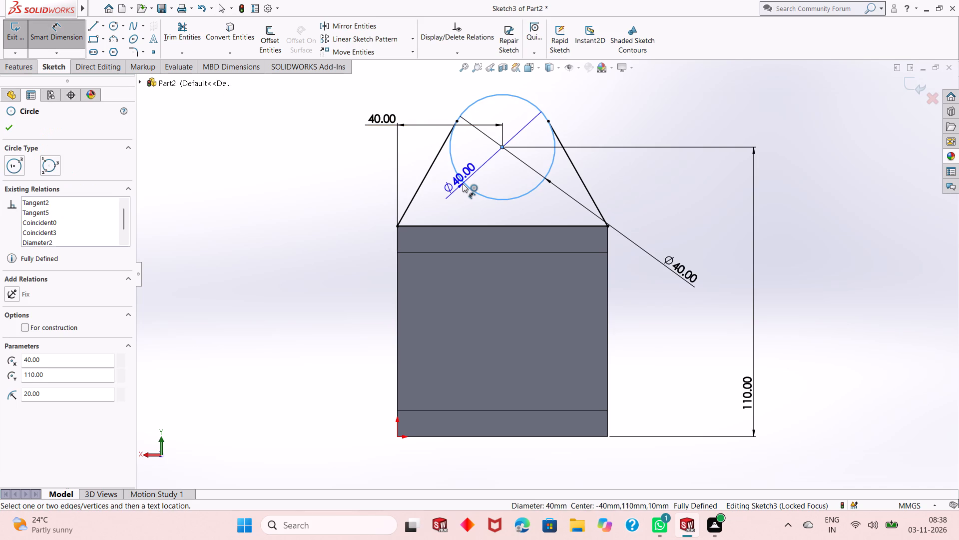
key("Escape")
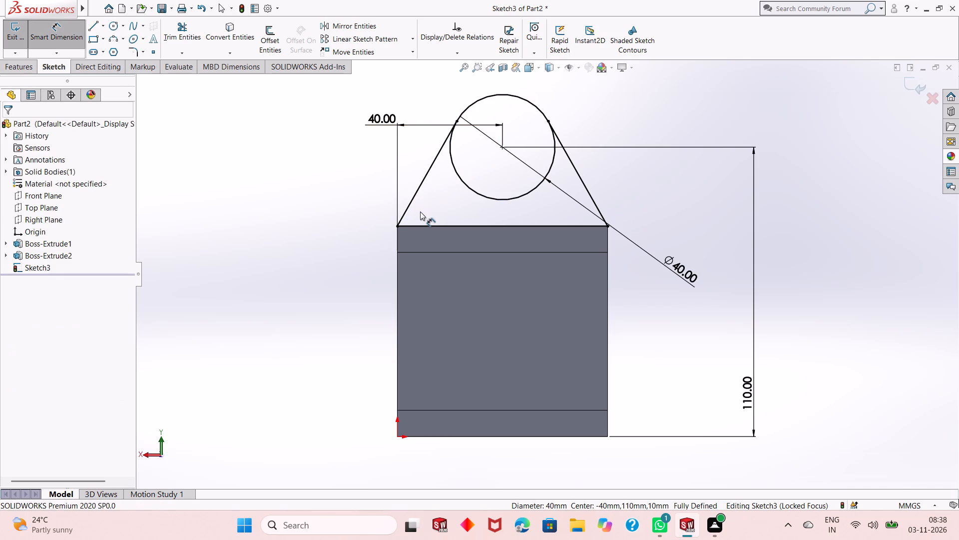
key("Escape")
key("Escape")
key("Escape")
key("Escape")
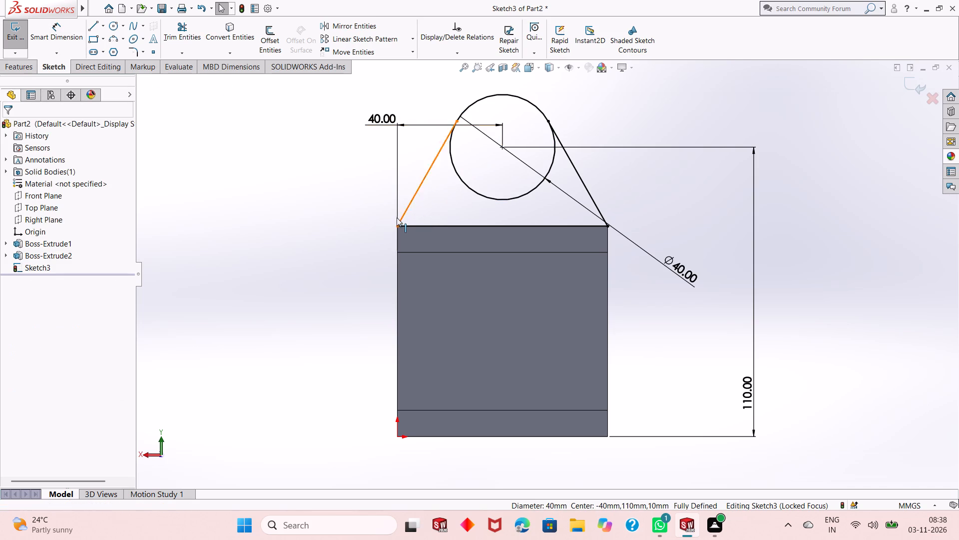
Extrude the tapered region below the circle 10 mm, reversed toward the bracket's back face, merged with the body.
middle_click_drag(526, 268, 470, 267)
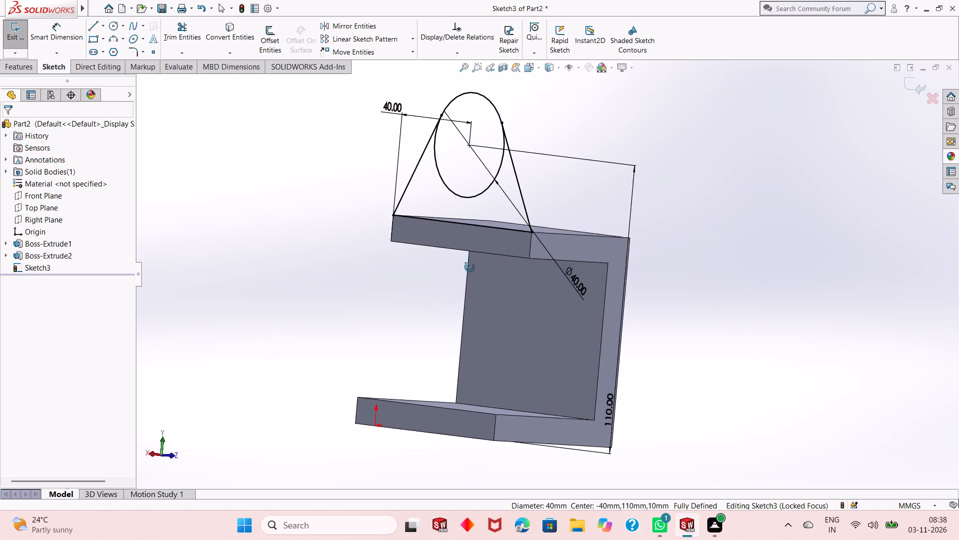
middle_click_drag(470, 267, 628, 276)
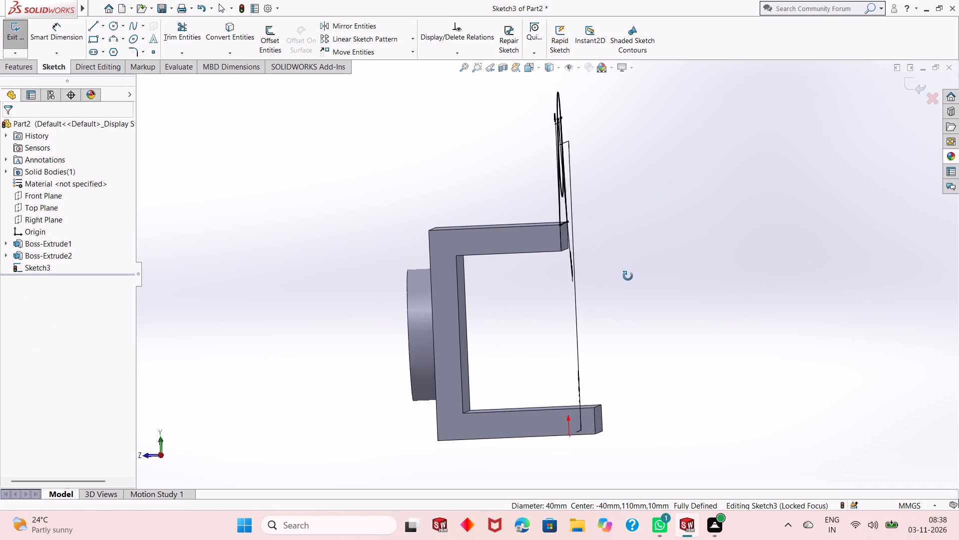
middle_click_drag(628, 276, 653, 285)
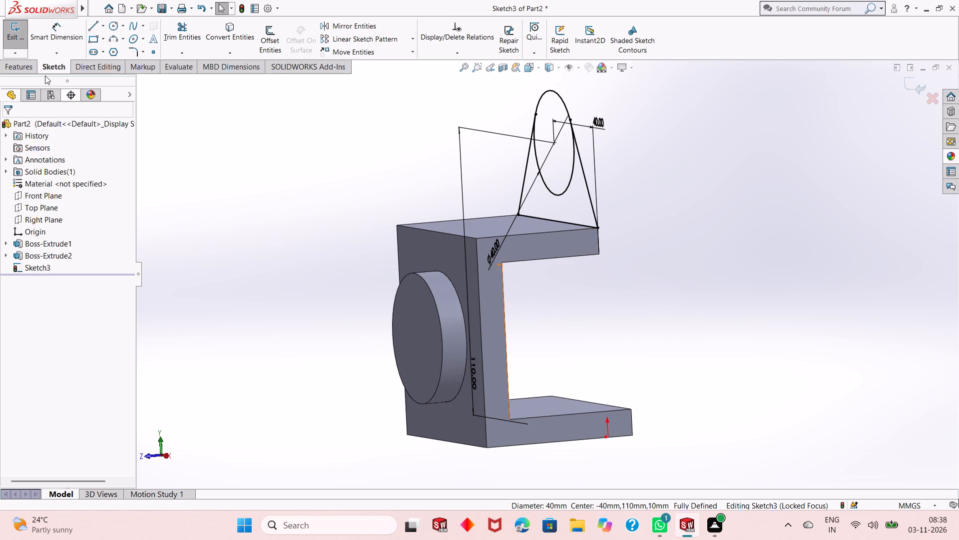
left_click(25, 69)
left_click(25, 47)
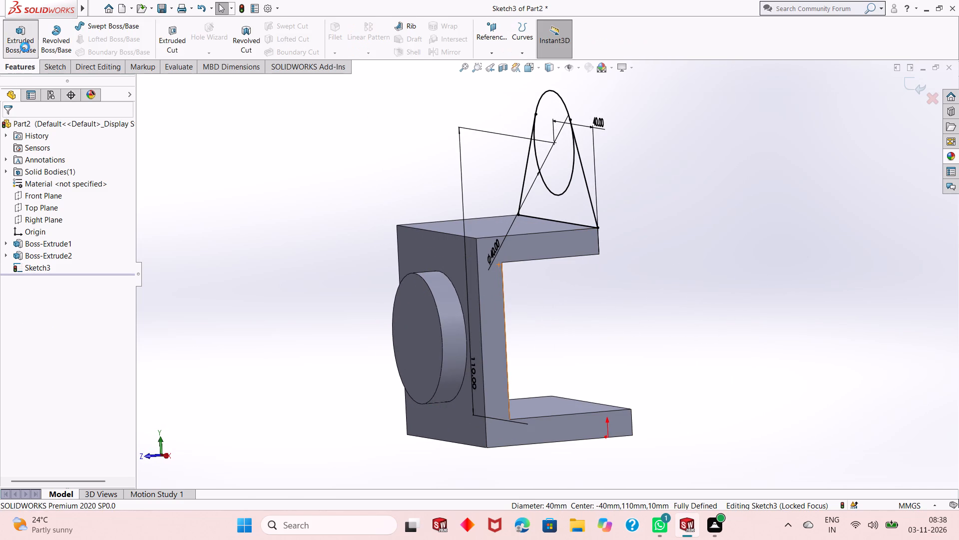
left_click(571, 212)
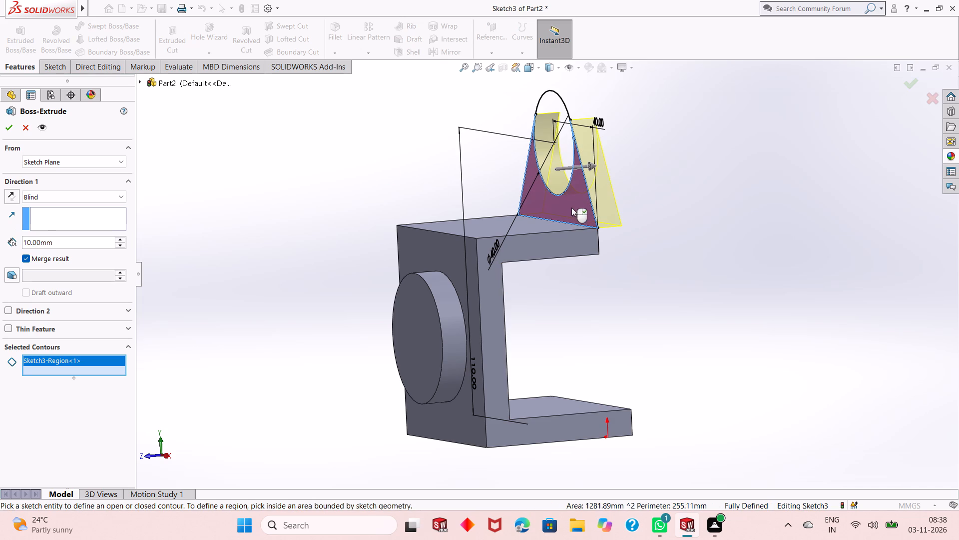
left_click(7, 198)
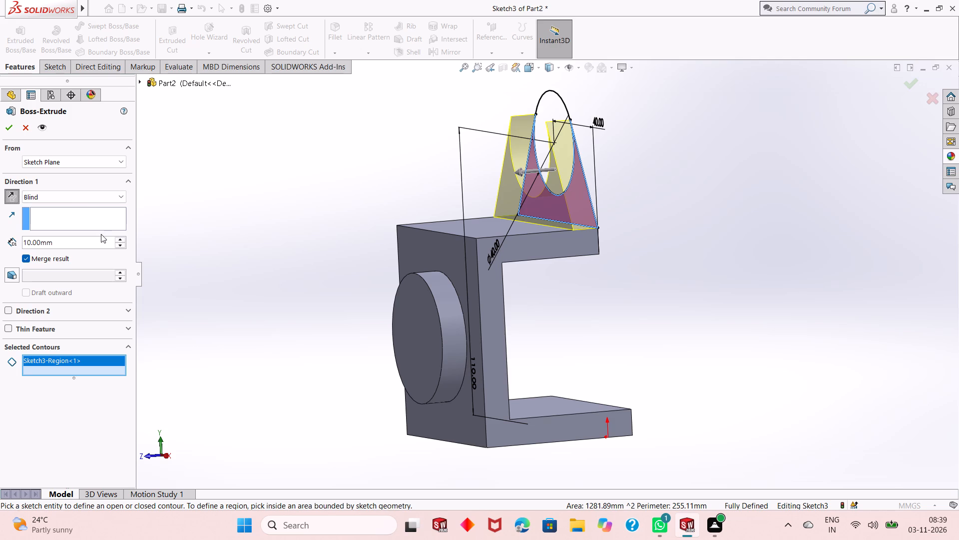
left_click(9, 126)
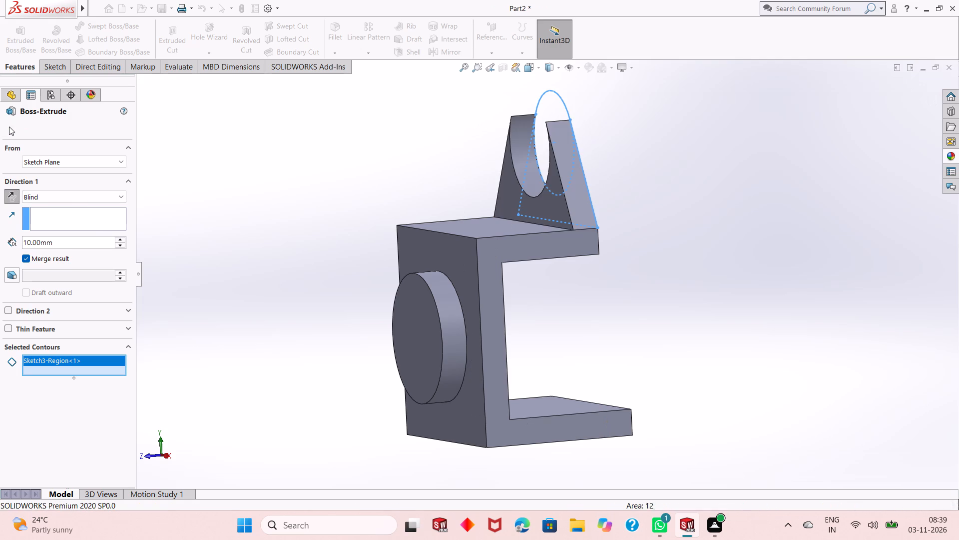
Reuse Sketch3 to extrude its full circle region 25 mm, reversed toward the bracket's back face, merged with the body.
left_click(19, 48)
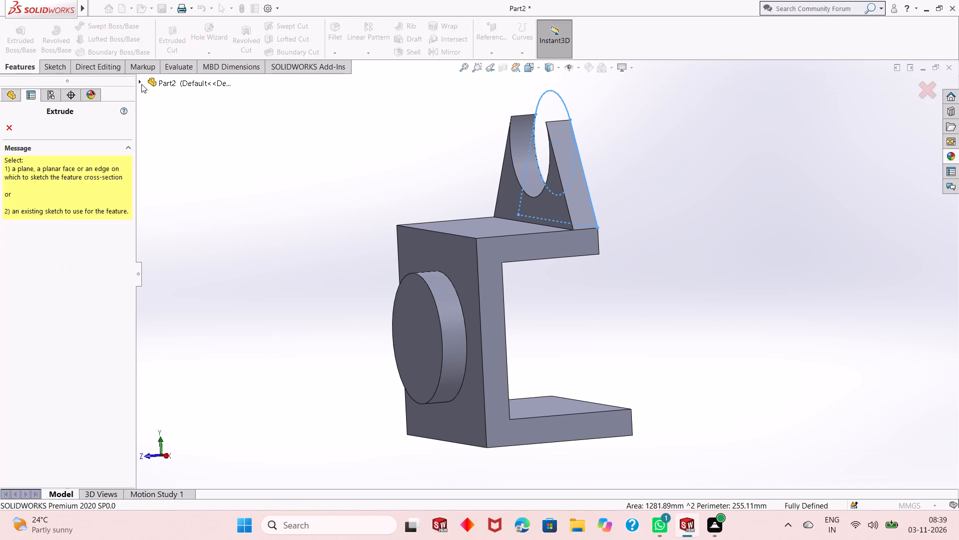
left_click(141, 84)
left_click(152, 223)
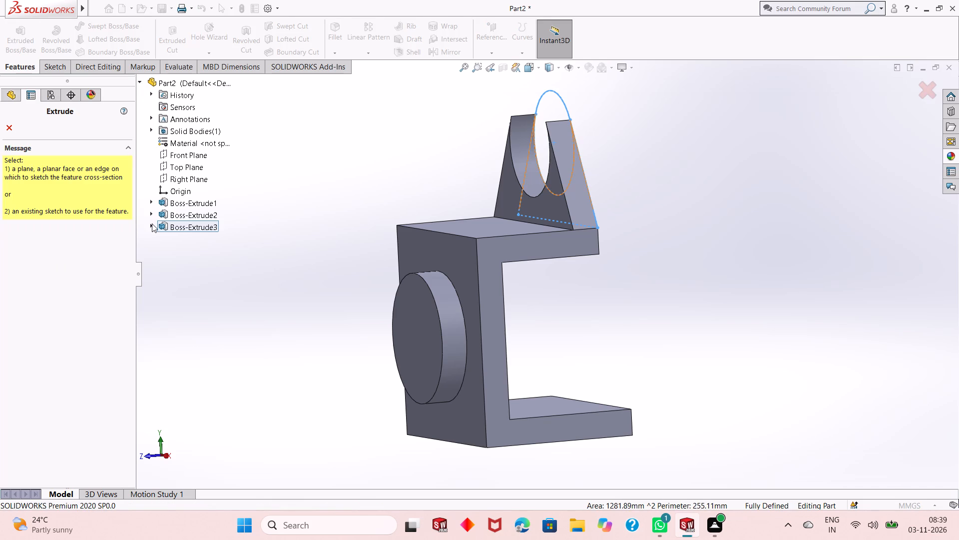
left_click(171, 235)
left_click(181, 240)
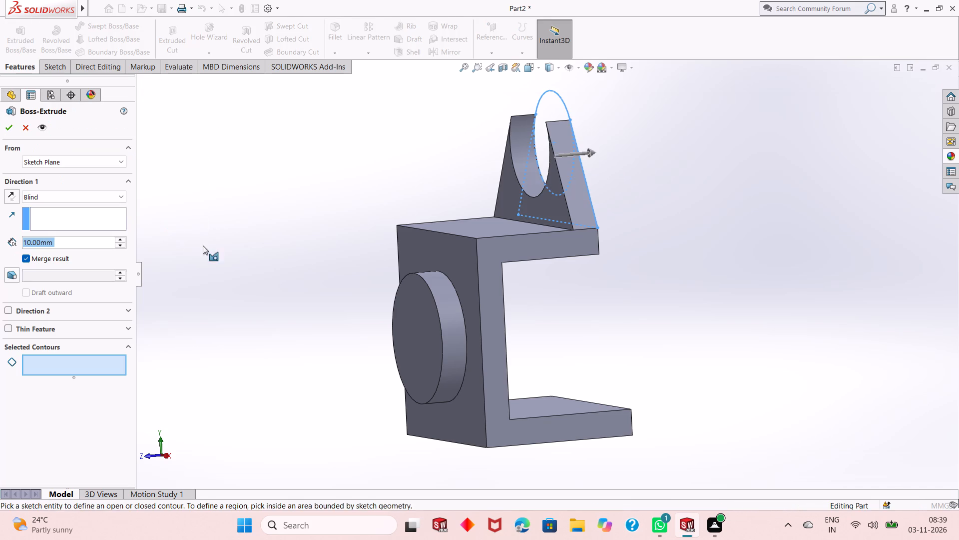
left_click(555, 105)
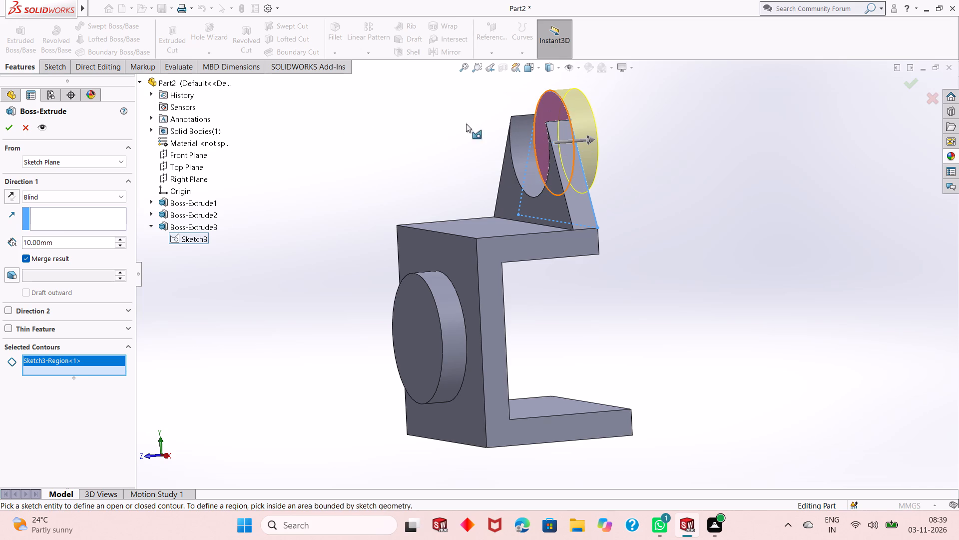
left_click(11, 192)
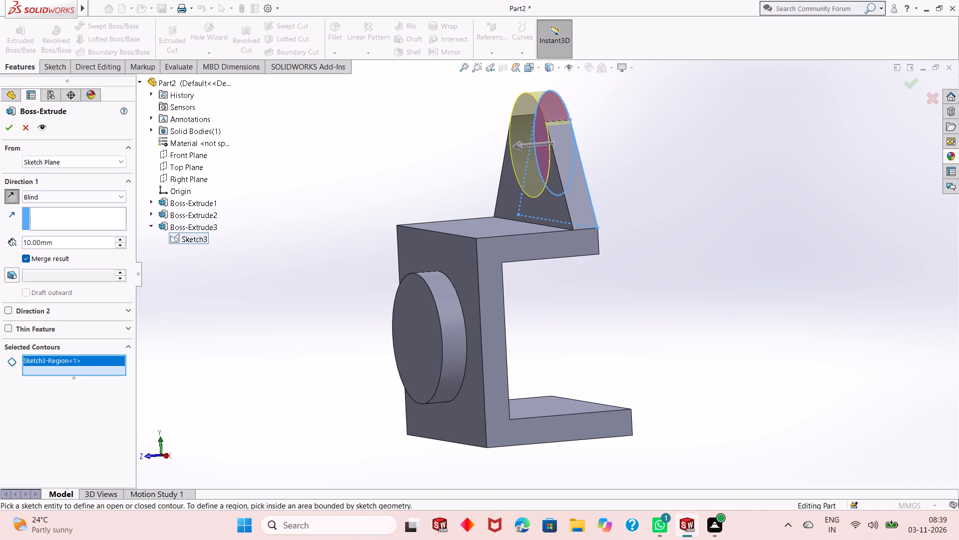
double_click(92, 243)
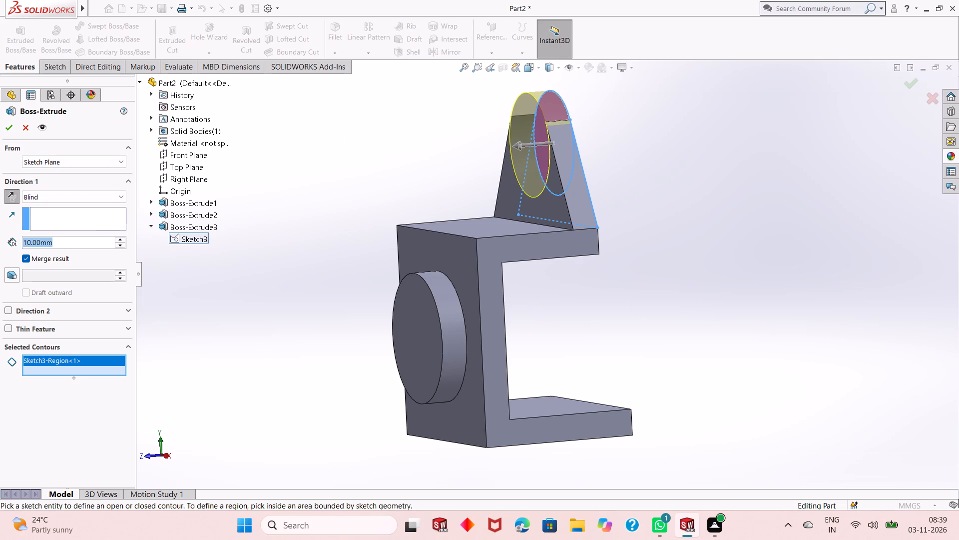
type("25")
key("Return")
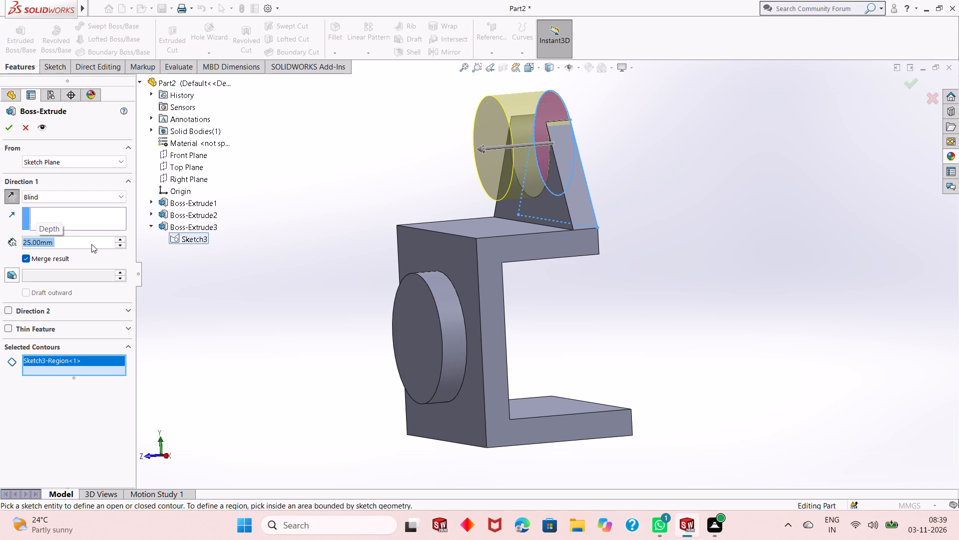
left_click(13, 130)
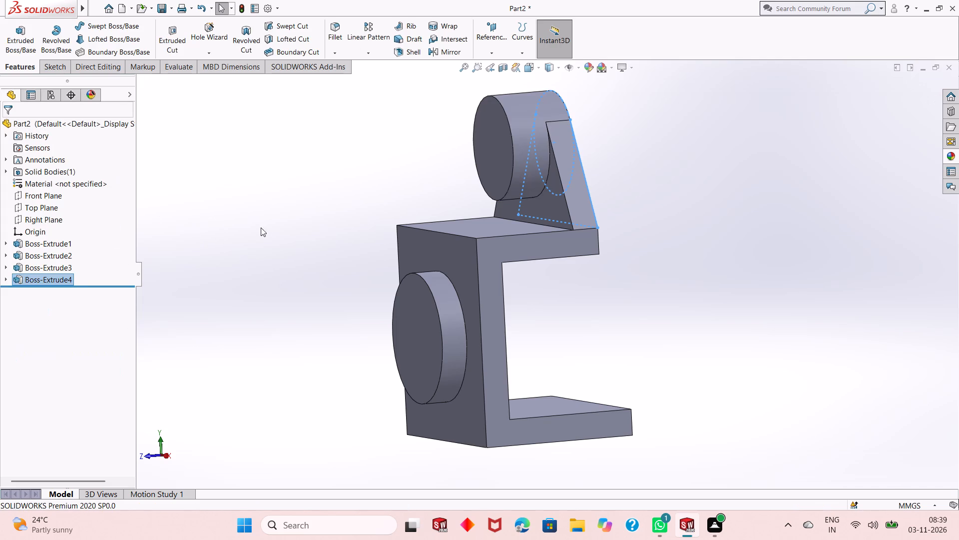
left_click(301, 241)
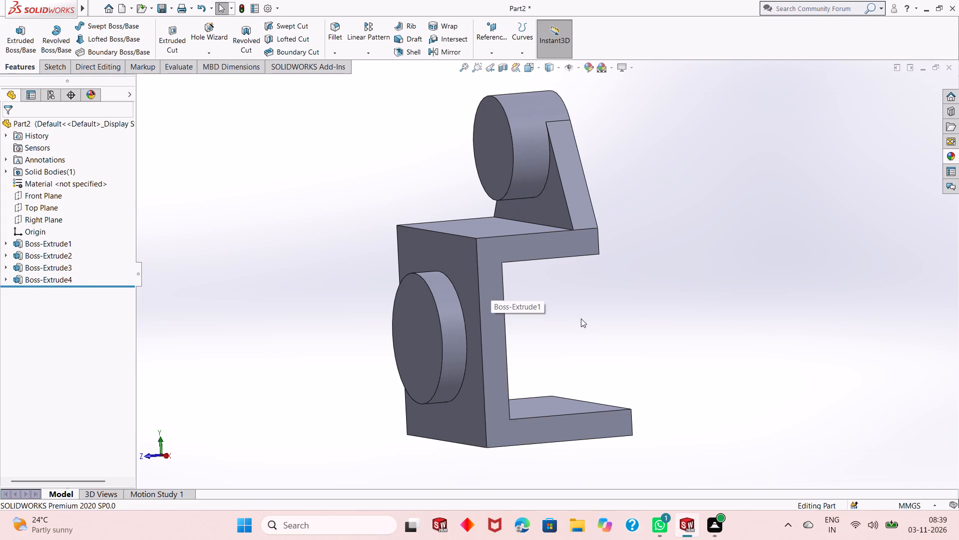
Create a reference plane offset 40 mm from the Right Plane, flipped to run through the middle of the bracket.
middle_click_drag(586, 321, 587, 273)
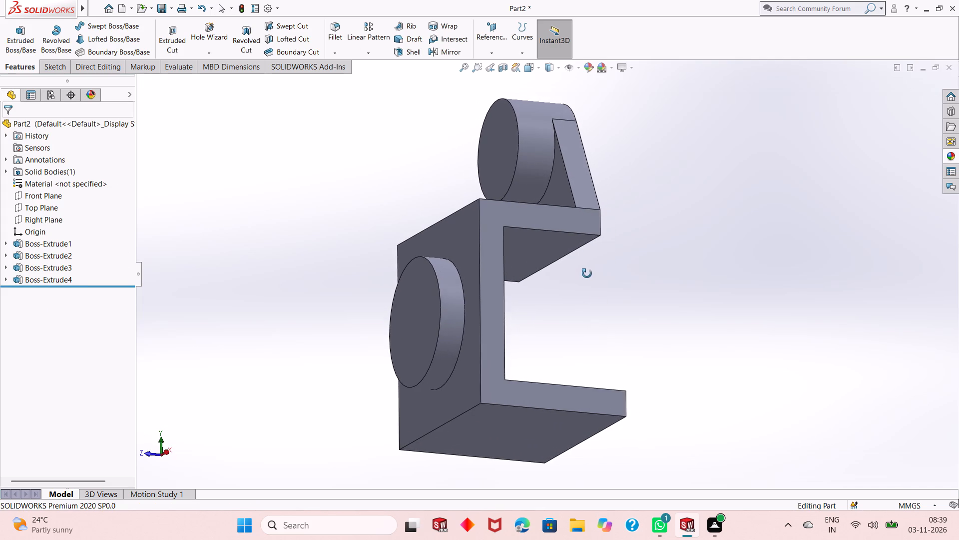
middle_click_drag(587, 273, 586, 301)
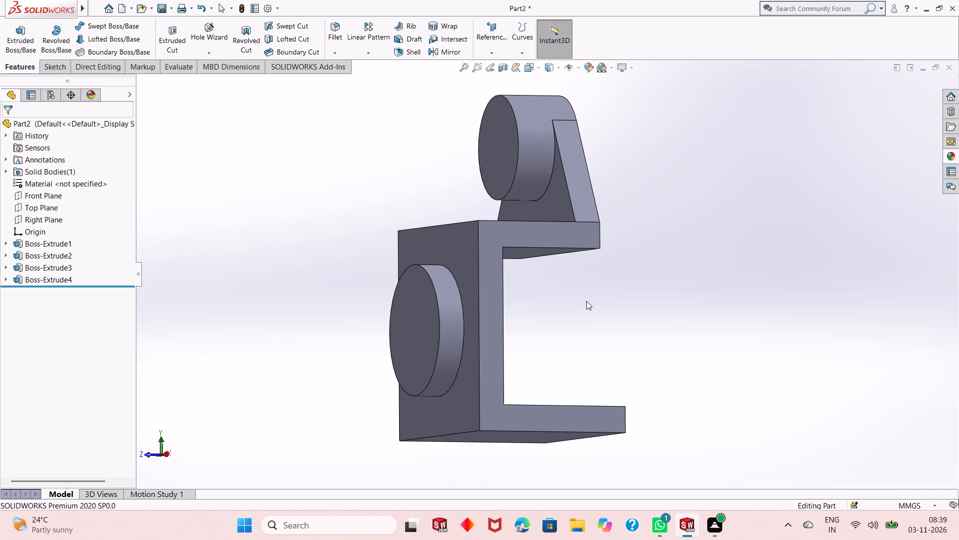
middle_click_drag(549, 269, 544, 317)
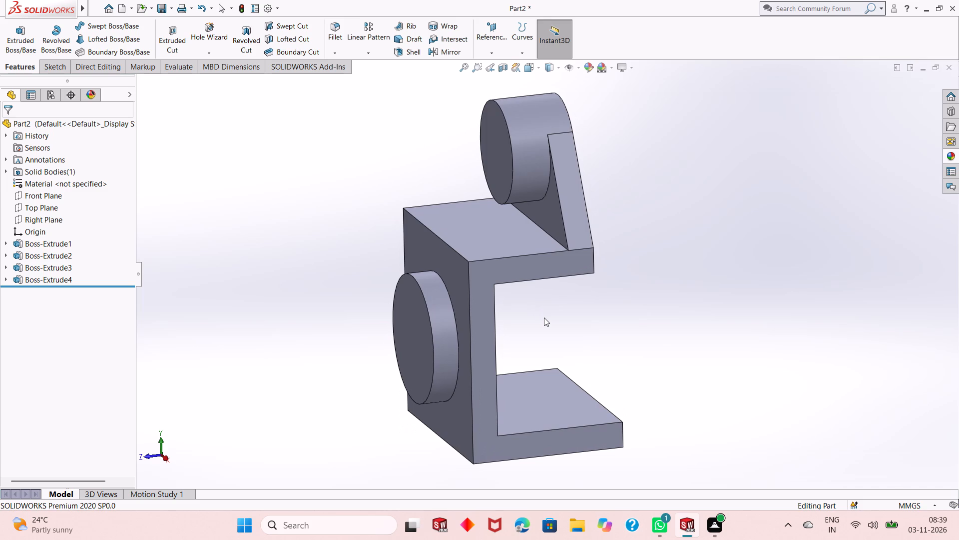
middle_click_drag(497, 339, 566, 318)
middle_click_drag(551, 301, 550, 311)
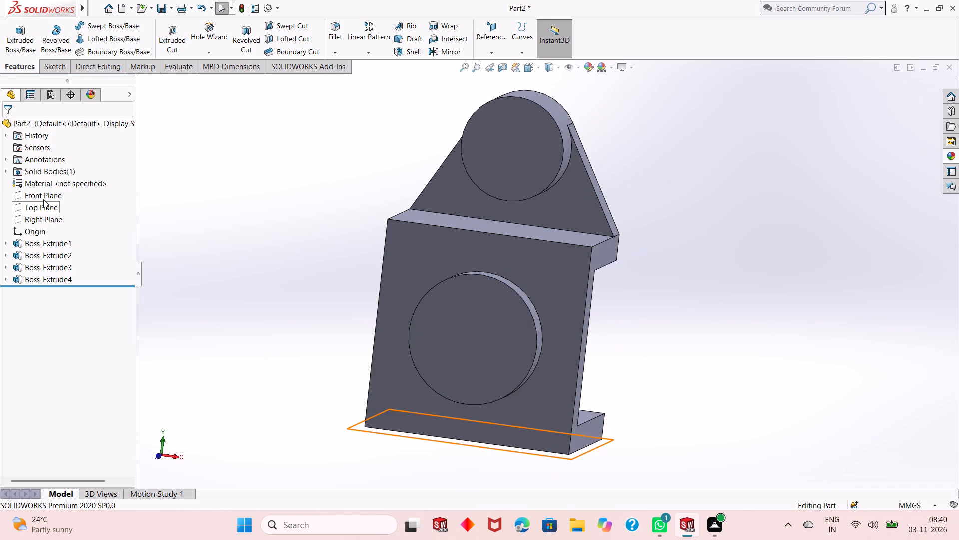
left_click(43, 217)
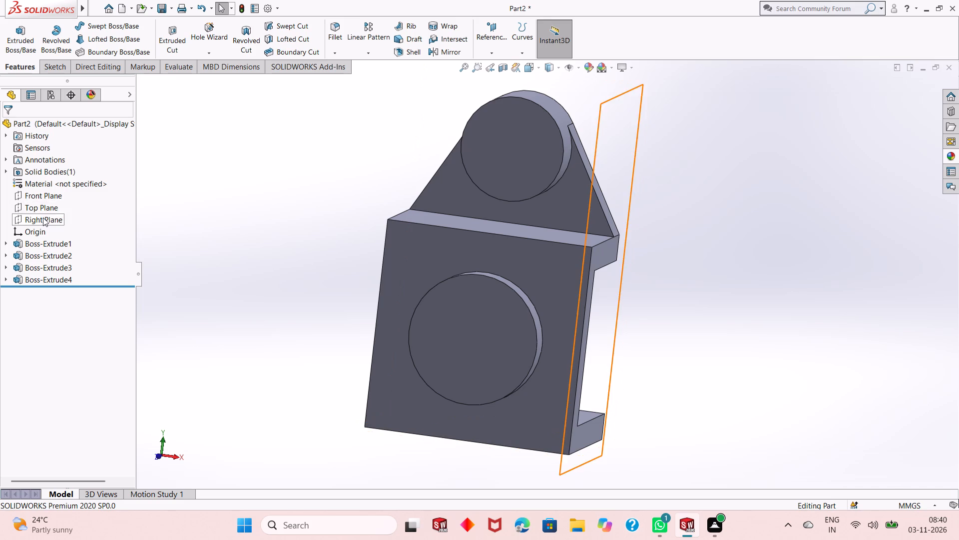
middle_click_drag(258, 235, 266, 277)
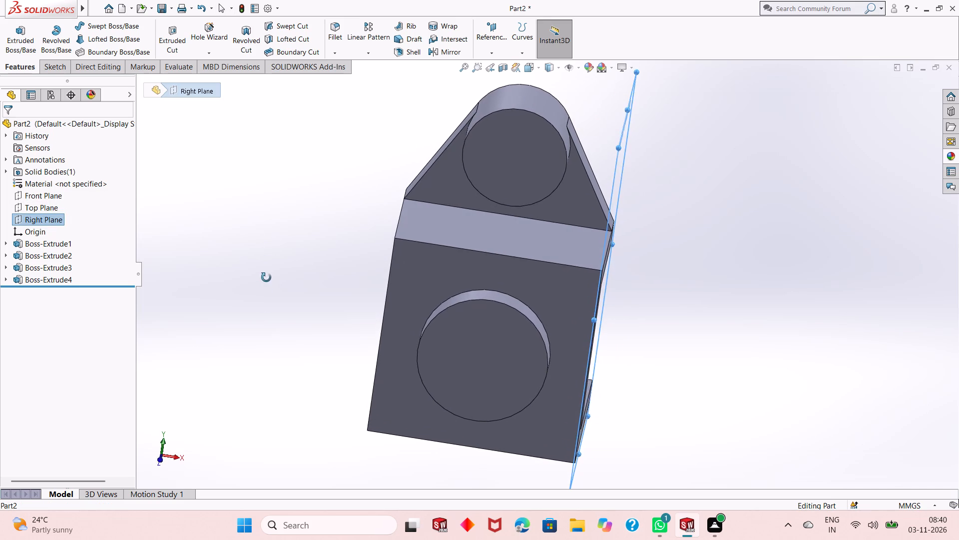
middle_click_drag(266, 277, 260, 245)
left_click(480, 36)
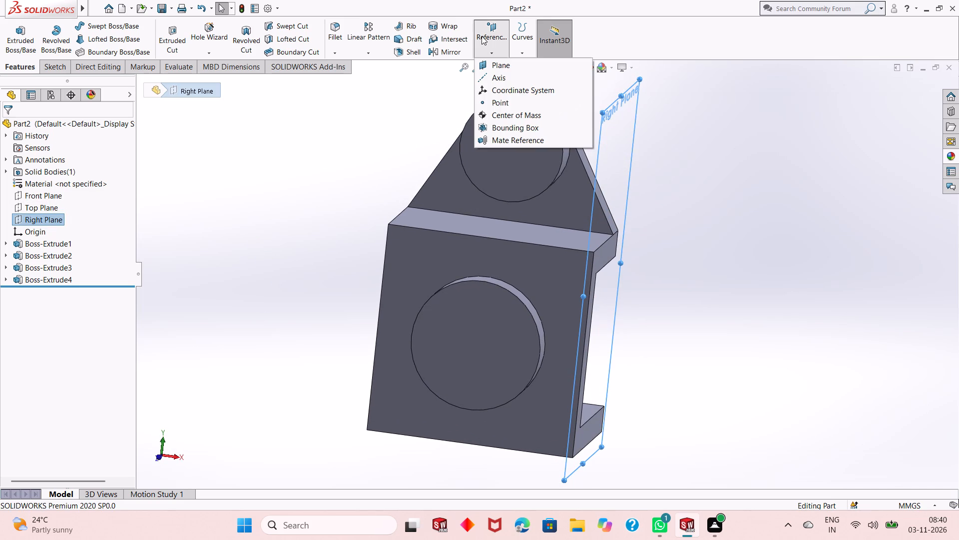
left_click(490, 62)
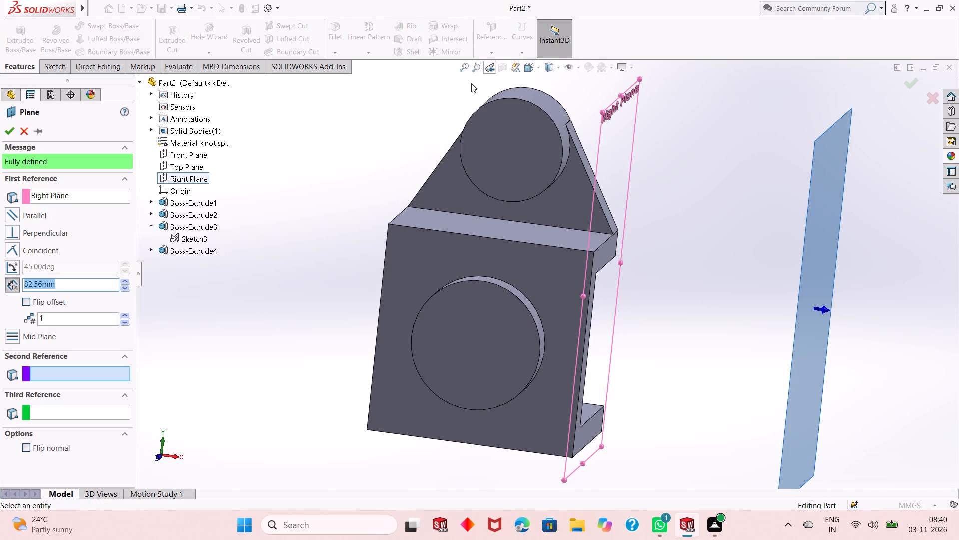
type("40")
key("Return")
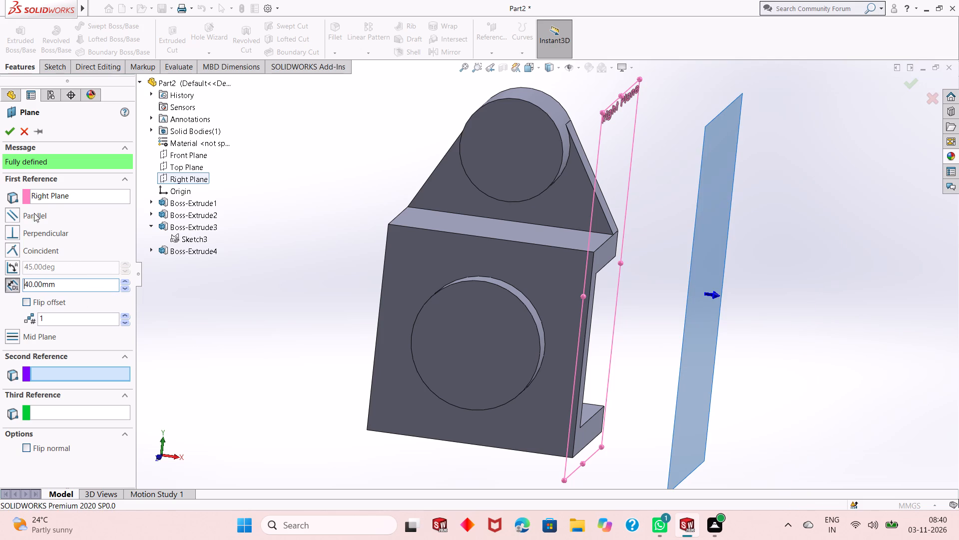
left_click(23, 302)
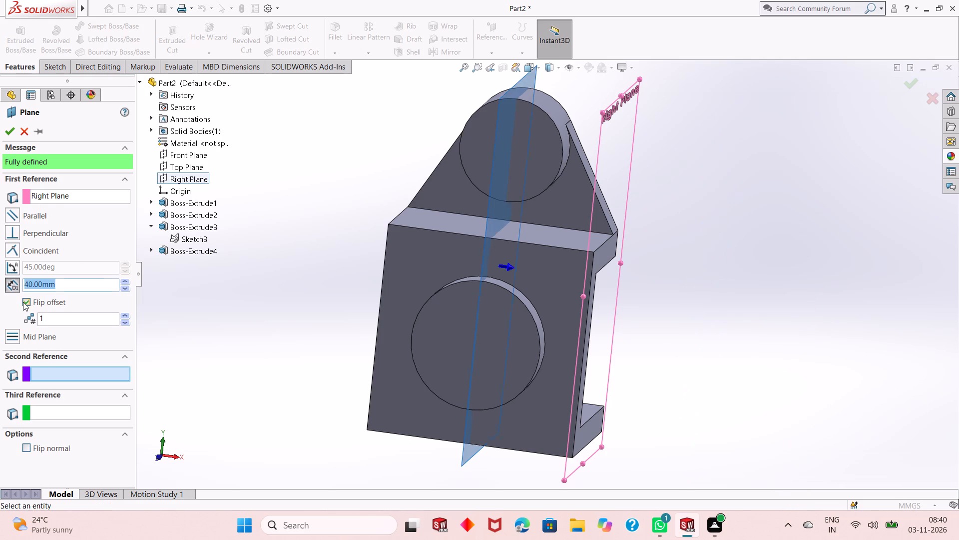
left_click(7, 130)
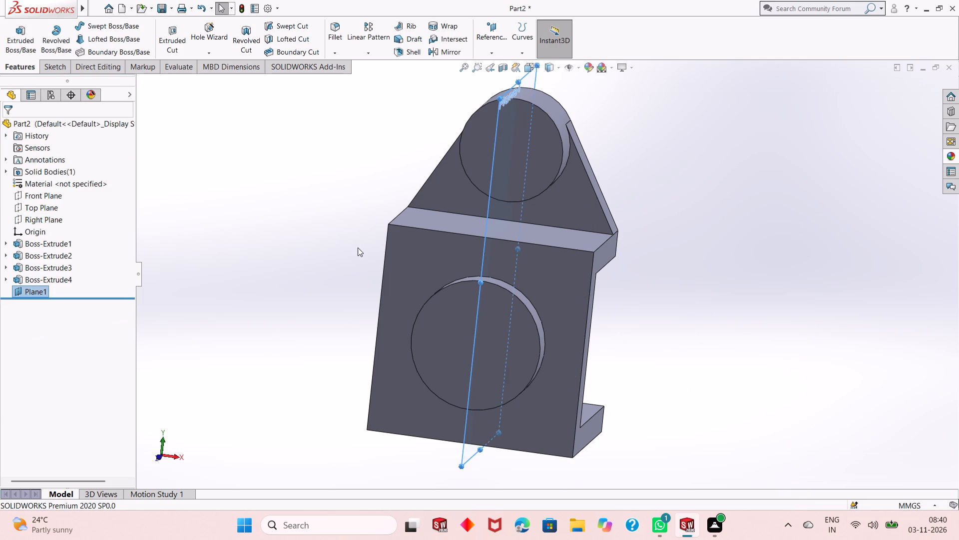
left_click(359, 248)
middle_click_drag(440, 289, 343, 286)
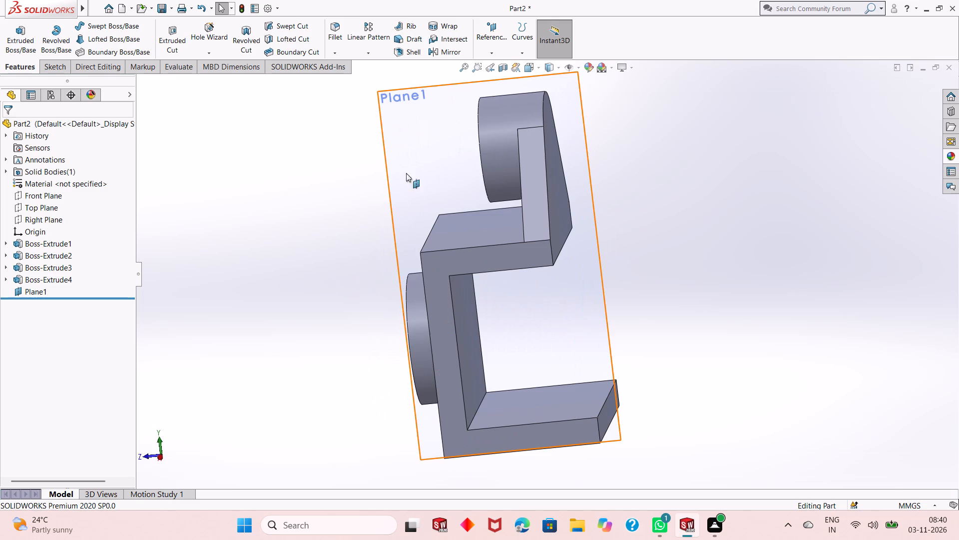
On Plane1, sketch a 50 mm horizontal line from the cylinder's lower edge at the lug, with a 25 mm vertical line down to the back boss.
right_click(411, 122)
left_click(435, 112)
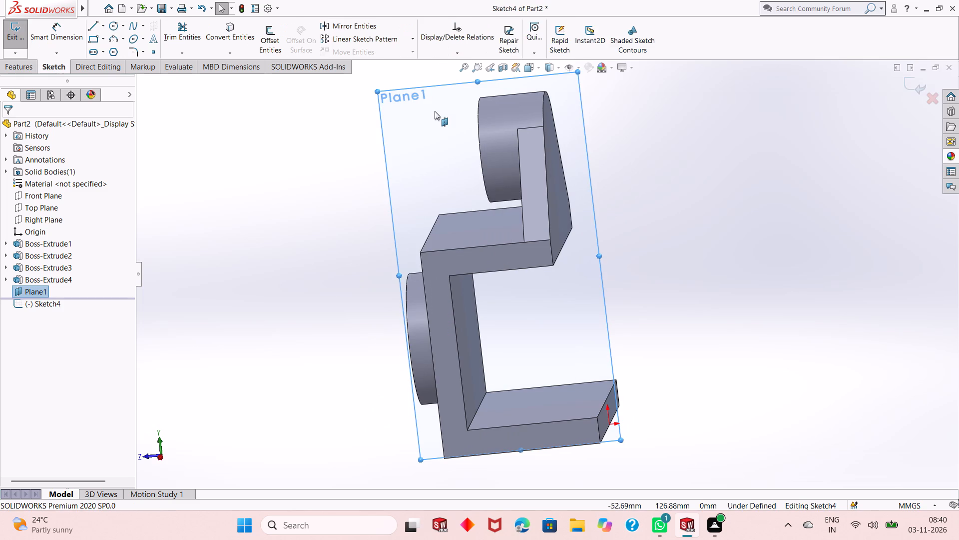
key("ctrl+8")
scroll(409, 182, "up", 1)
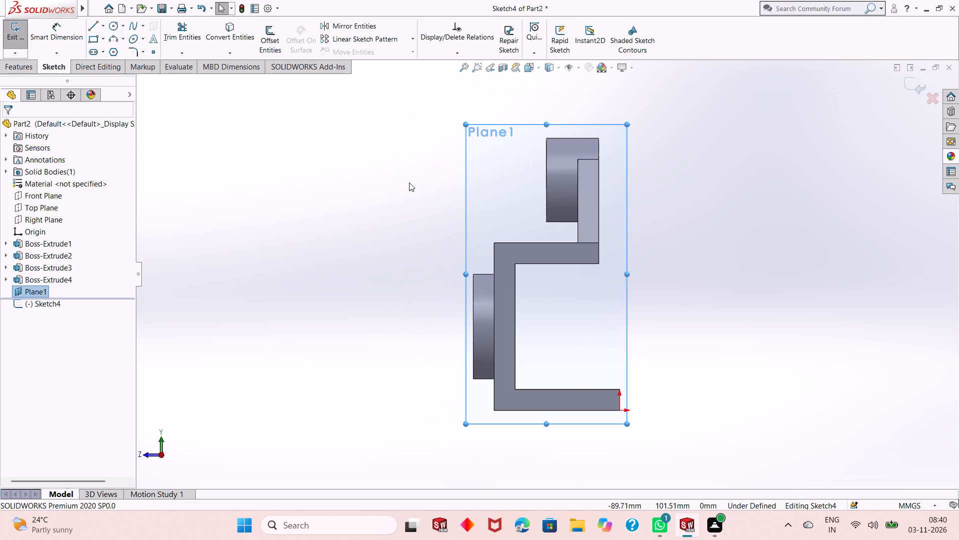
scroll(409, 182, "up", 1)
scroll(613, 330, "down", 2)
scroll(465, 329, "up", 1)
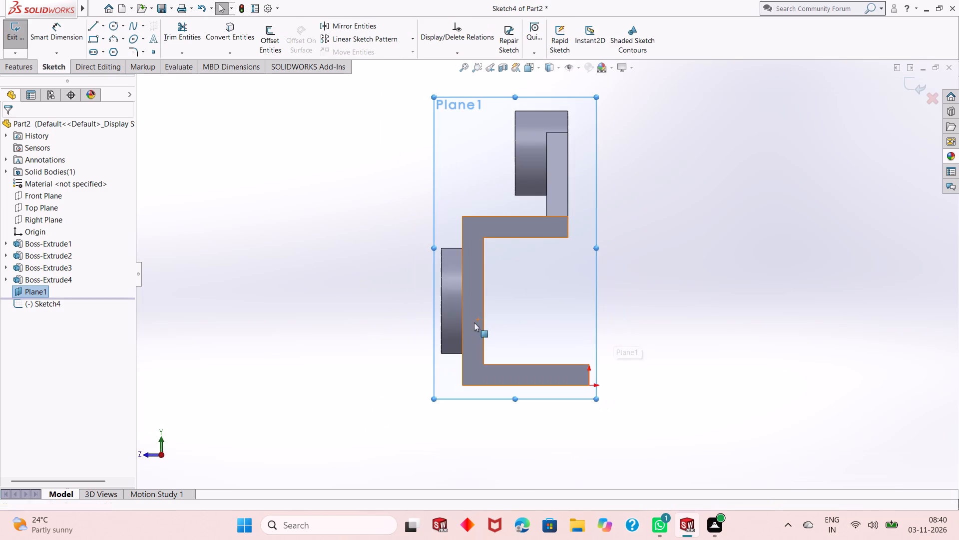
scroll(517, 291, "down", 1)
scroll(517, 291, "up", 1)
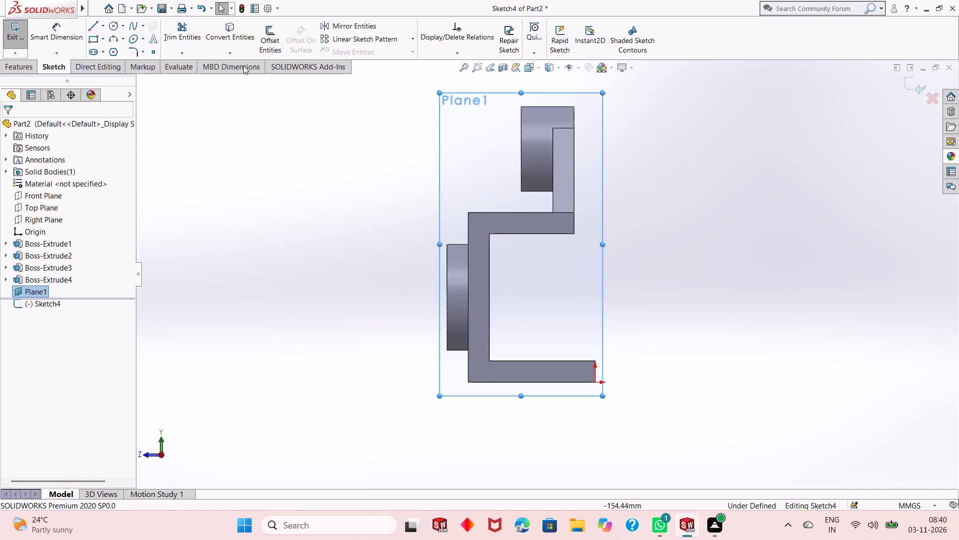
left_click(90, 24)
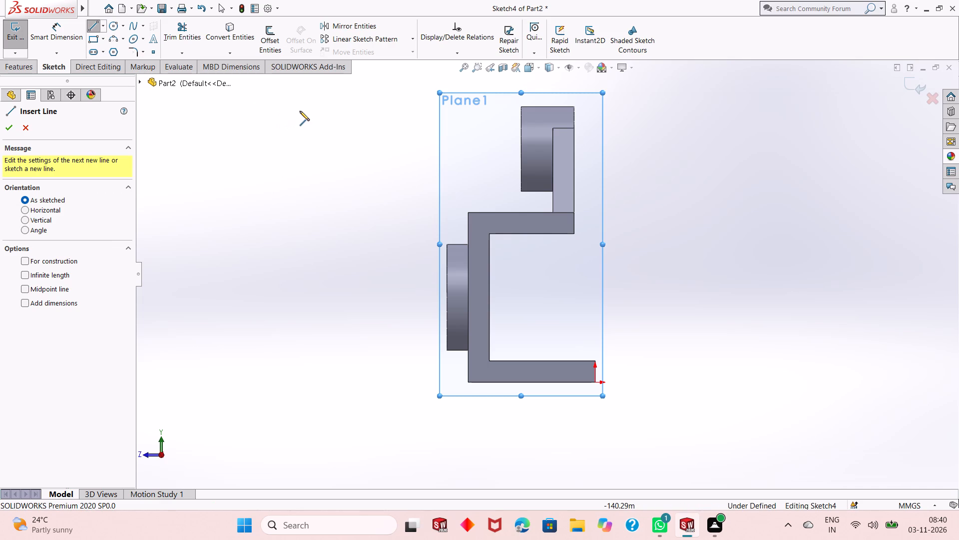
left_click(553, 191)
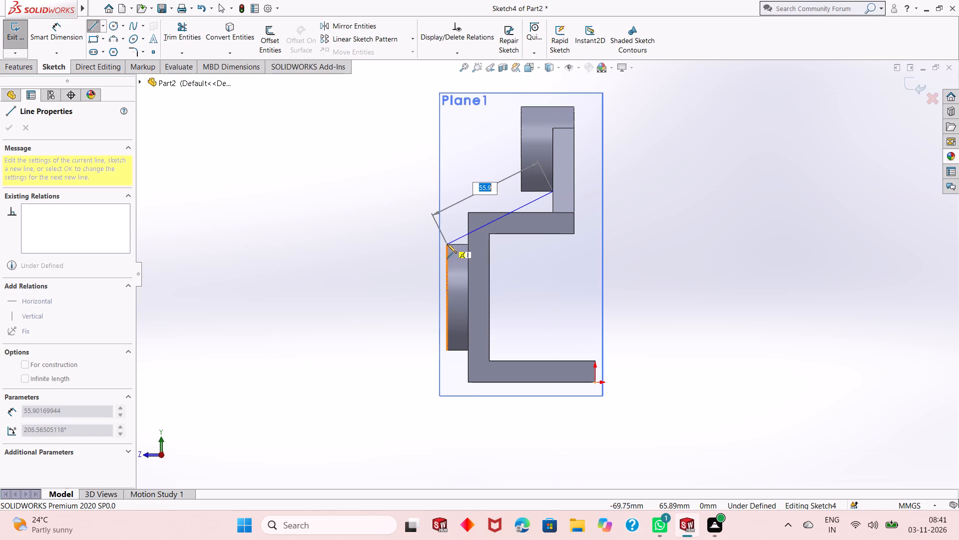
left_click(448, 192)
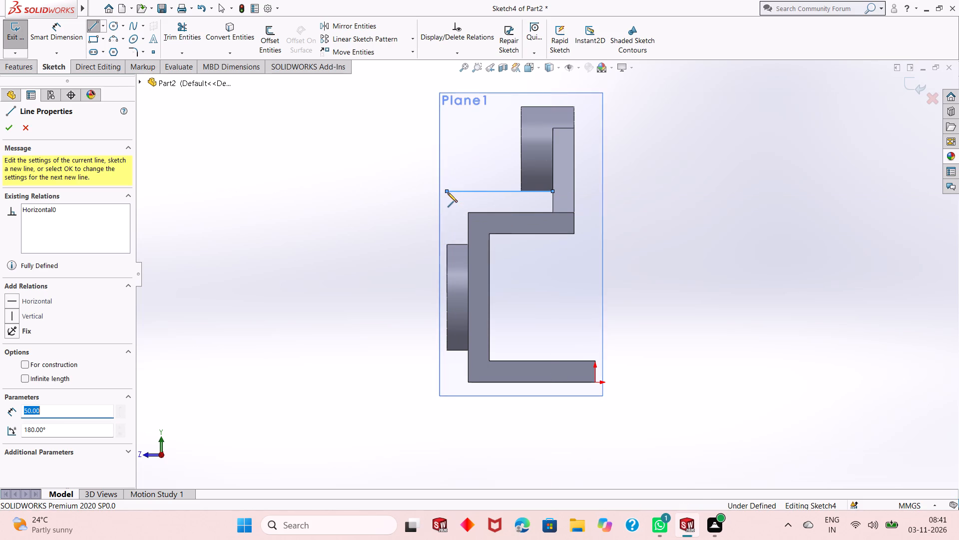
left_click(446, 243)
right_click(365, 198)
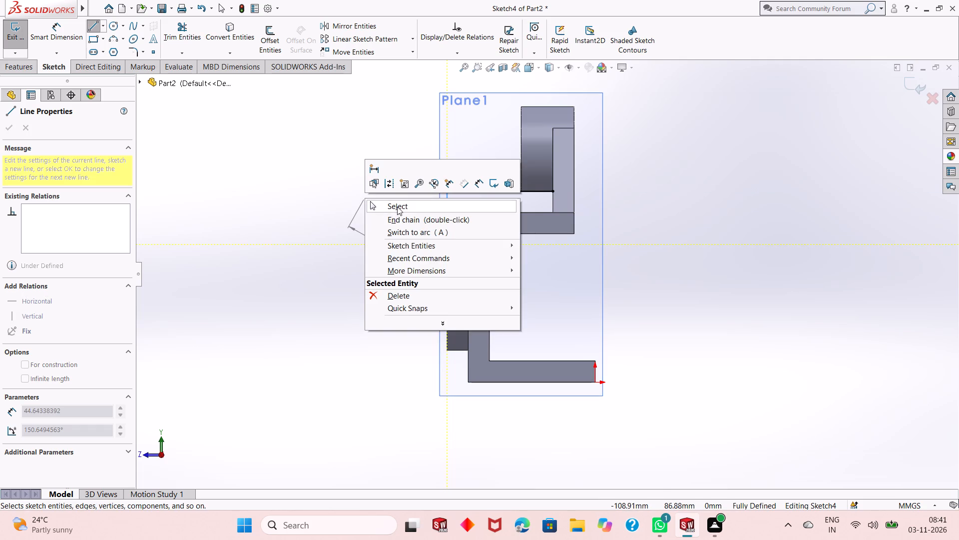
left_click(398, 206)
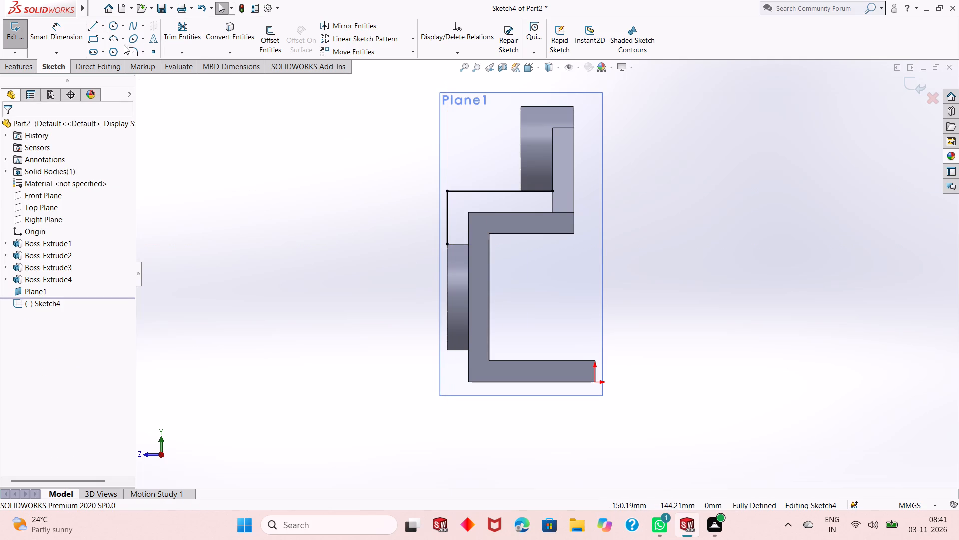
Round the corner between the horizontal and vertical sketch lines with a 10 mm sketch fillet.
left_click(133, 51)
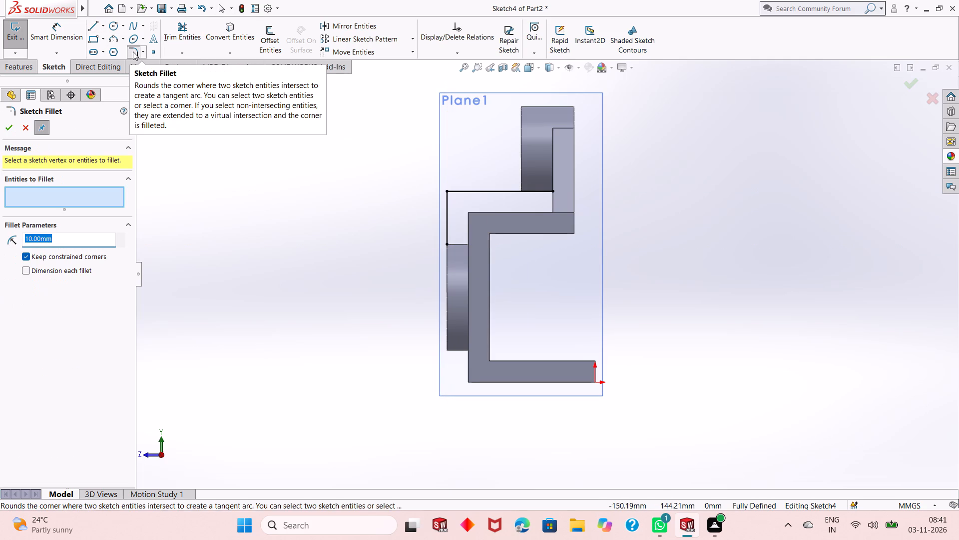
left_click(445, 204)
left_click(457, 189)
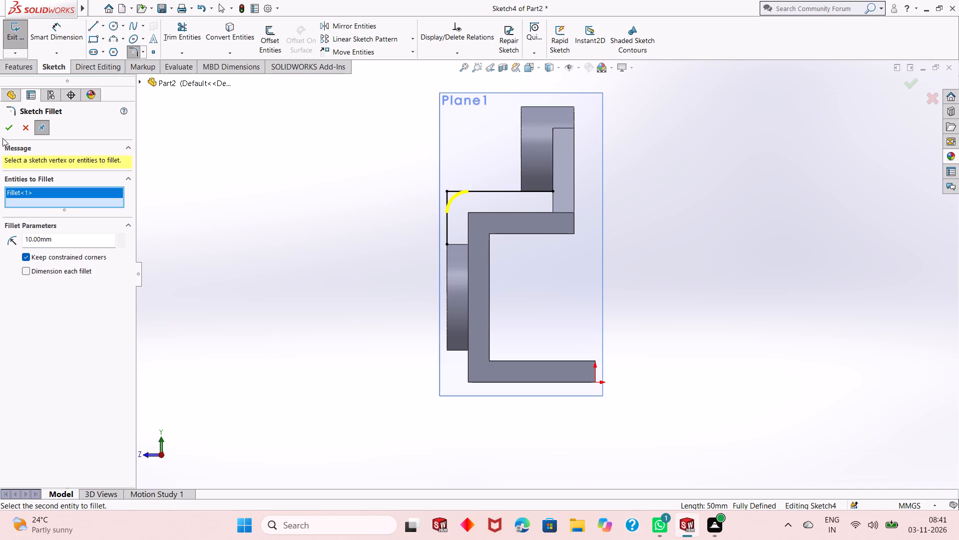
left_click(6, 130)
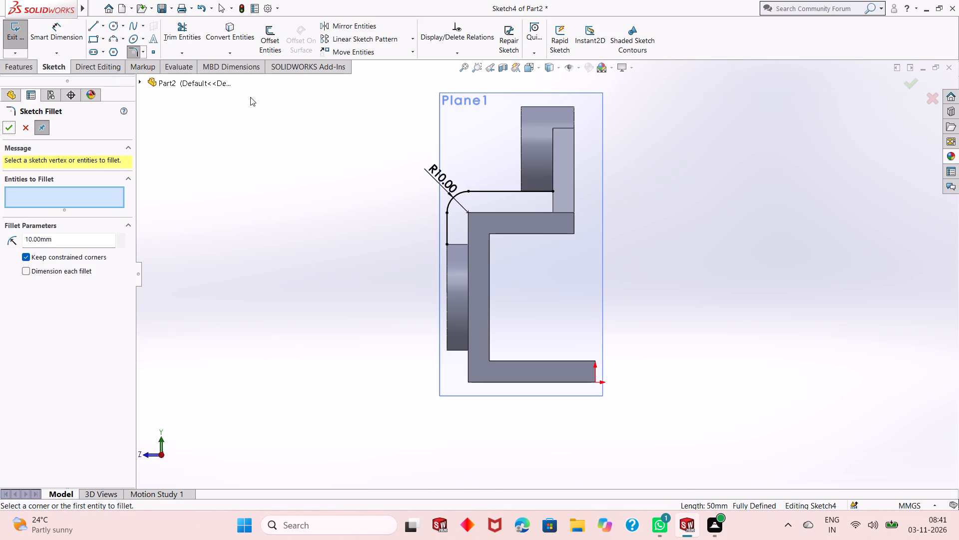
left_click(24, 66)
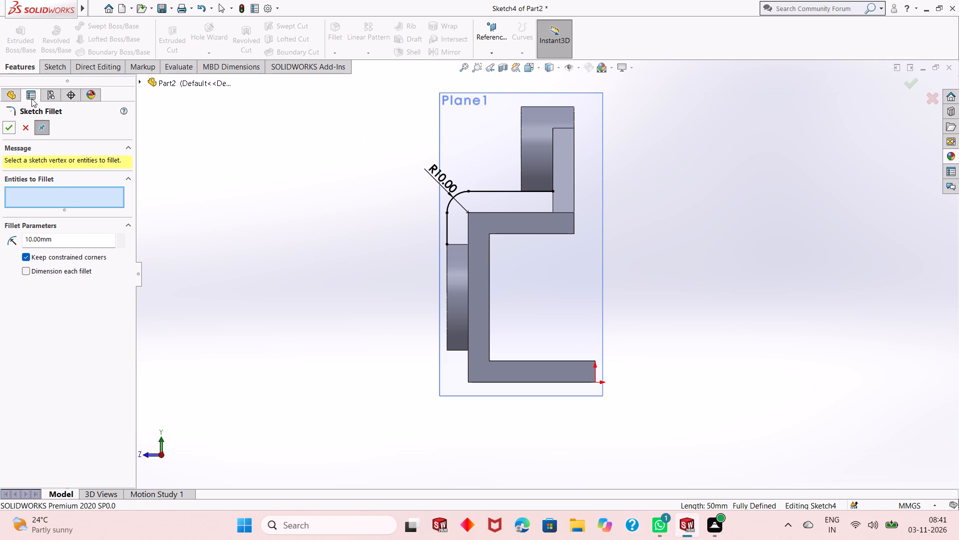
left_click(9, 125)
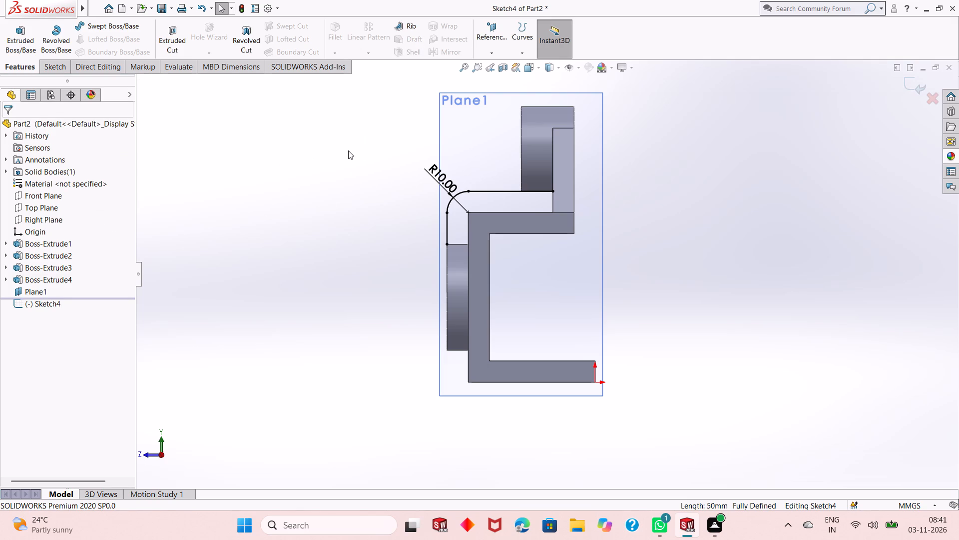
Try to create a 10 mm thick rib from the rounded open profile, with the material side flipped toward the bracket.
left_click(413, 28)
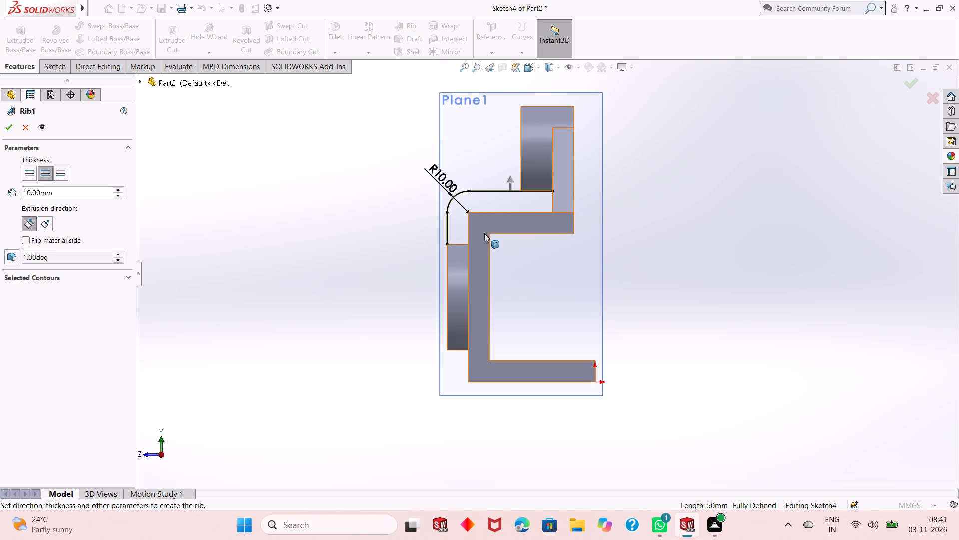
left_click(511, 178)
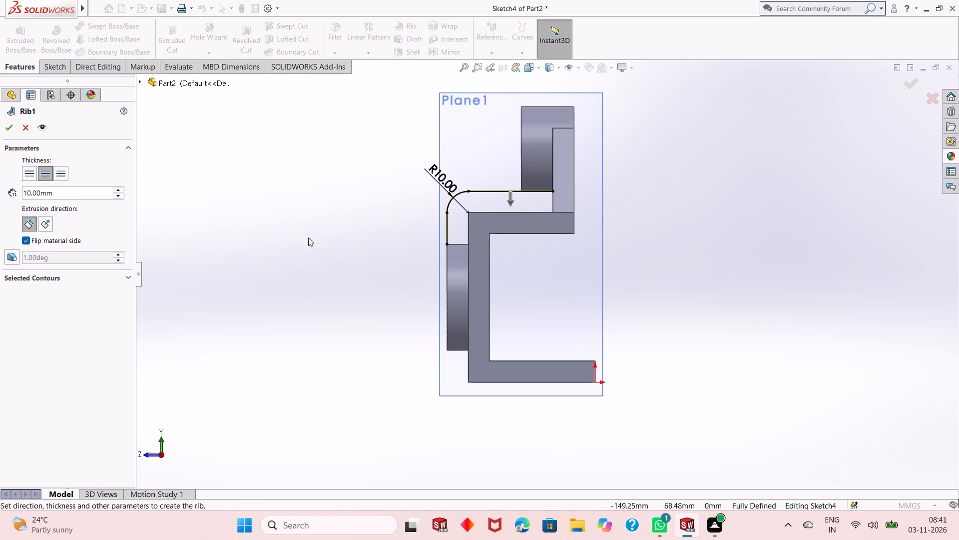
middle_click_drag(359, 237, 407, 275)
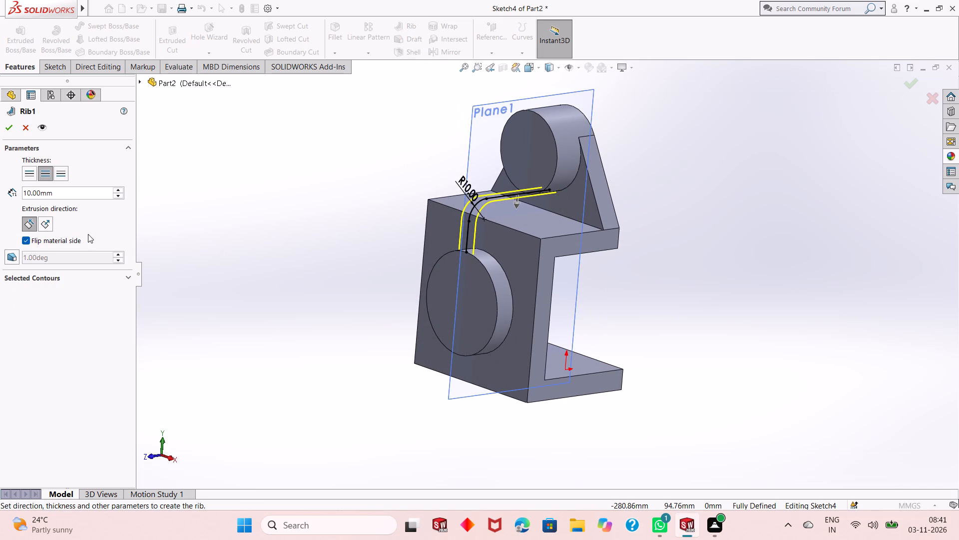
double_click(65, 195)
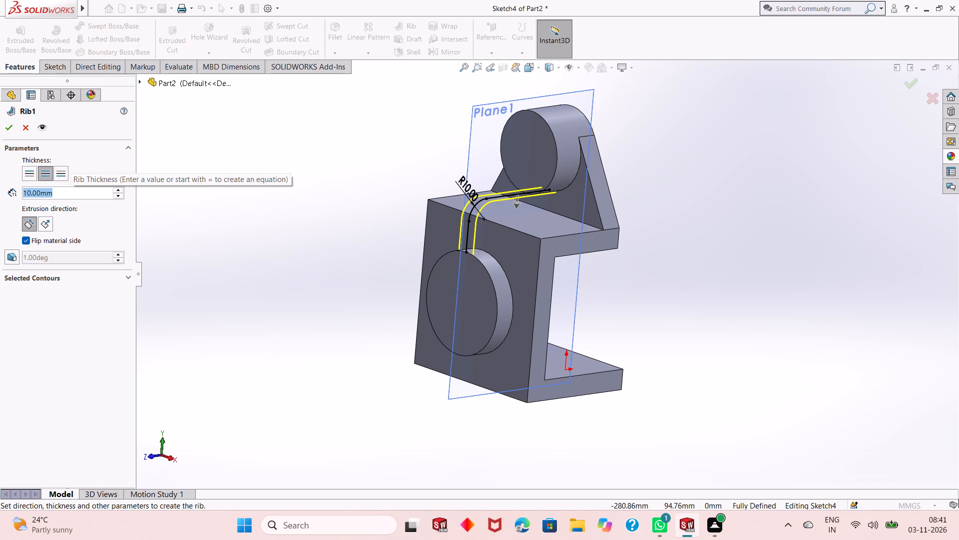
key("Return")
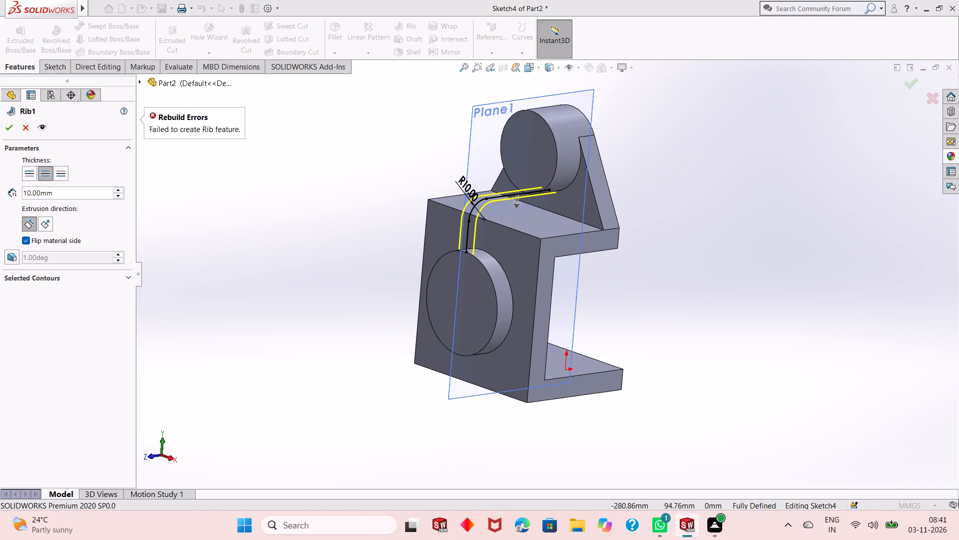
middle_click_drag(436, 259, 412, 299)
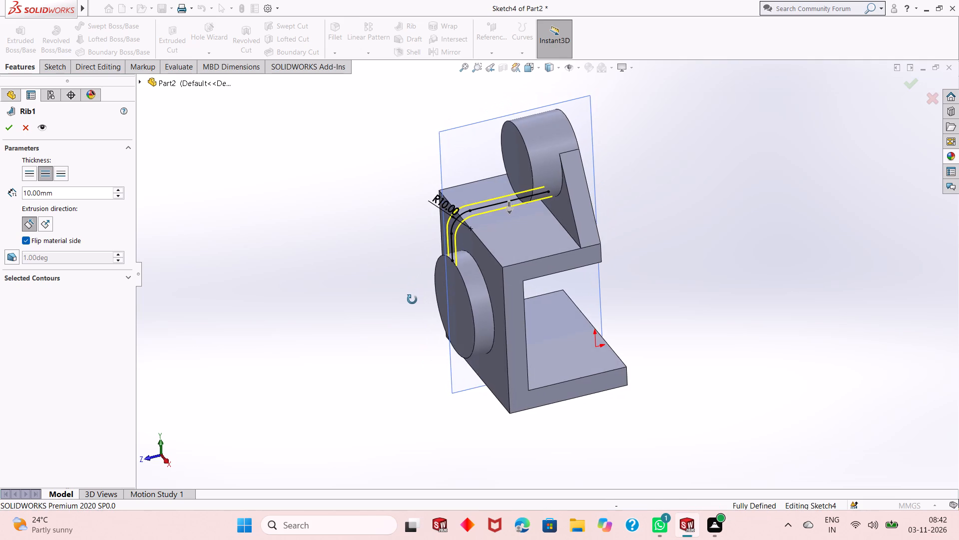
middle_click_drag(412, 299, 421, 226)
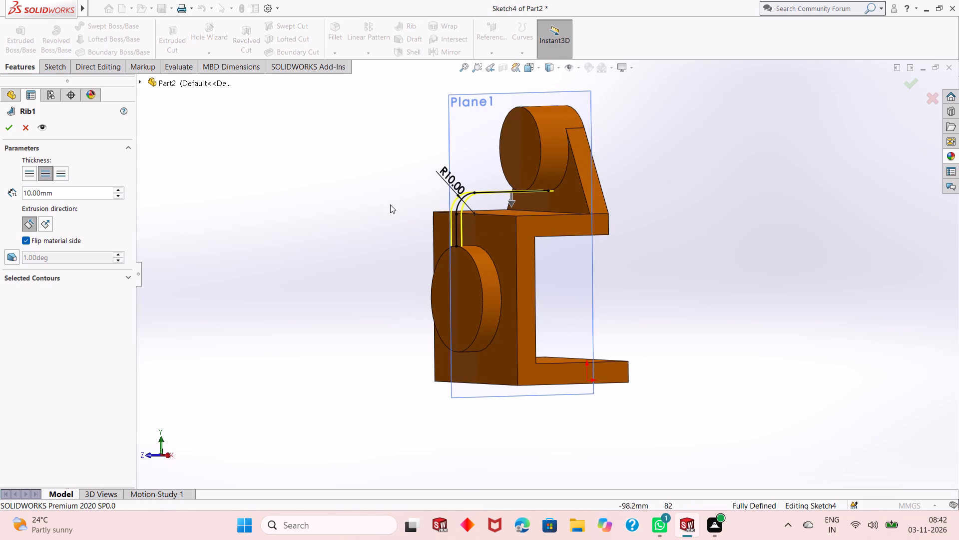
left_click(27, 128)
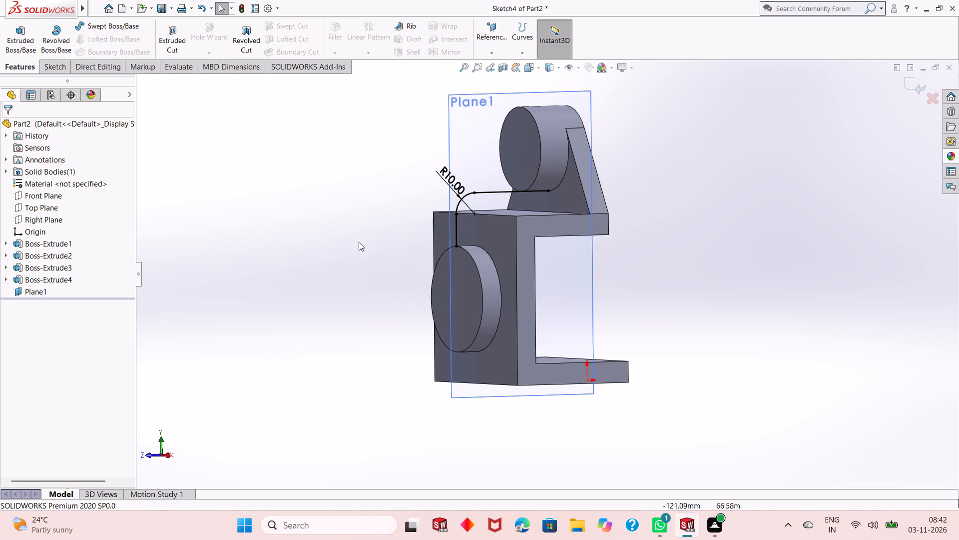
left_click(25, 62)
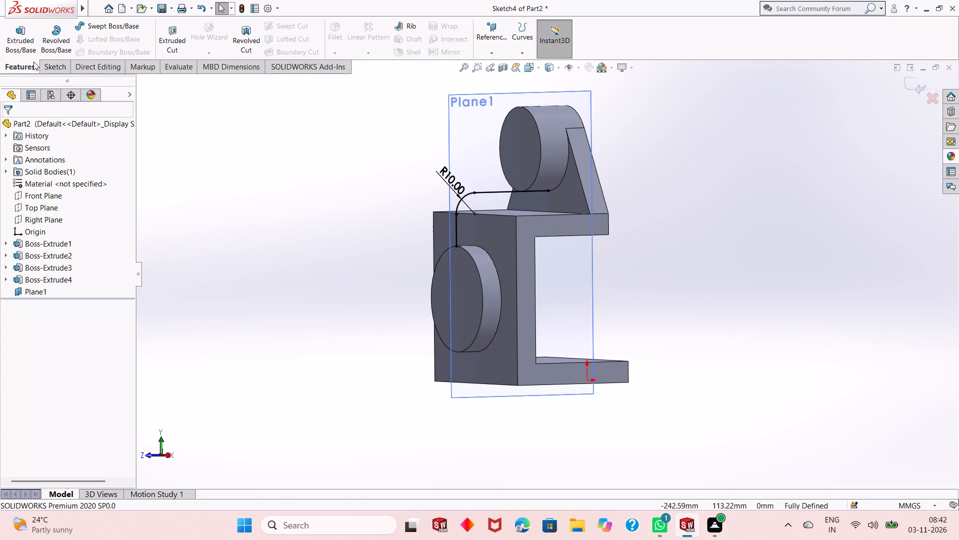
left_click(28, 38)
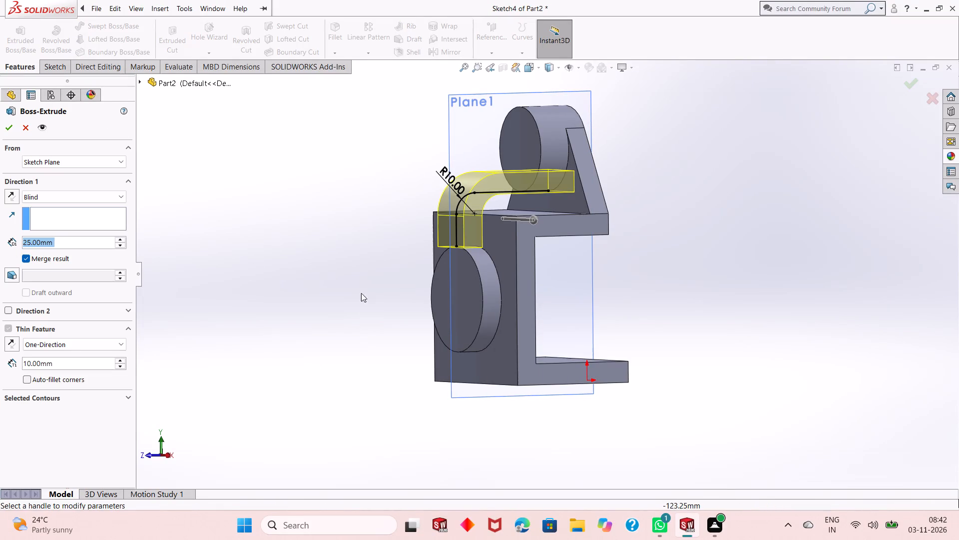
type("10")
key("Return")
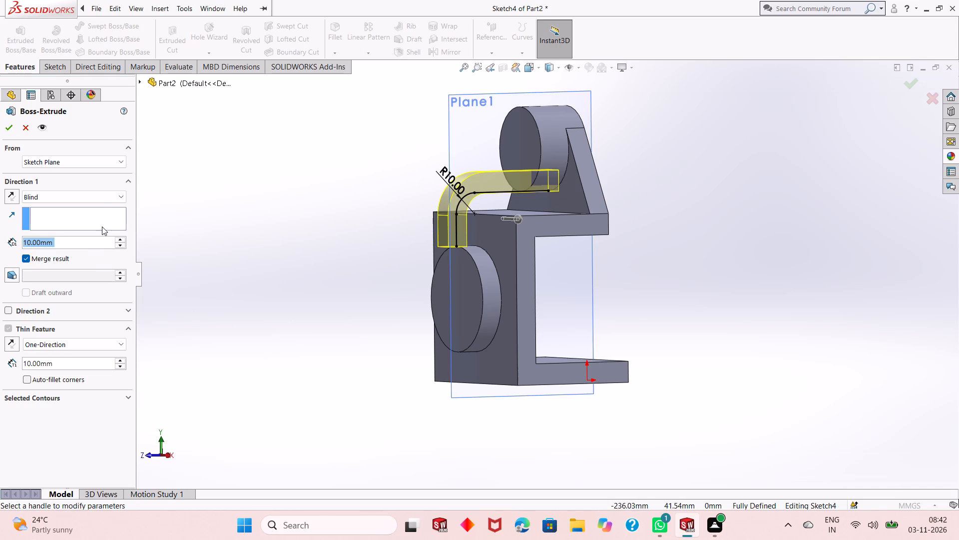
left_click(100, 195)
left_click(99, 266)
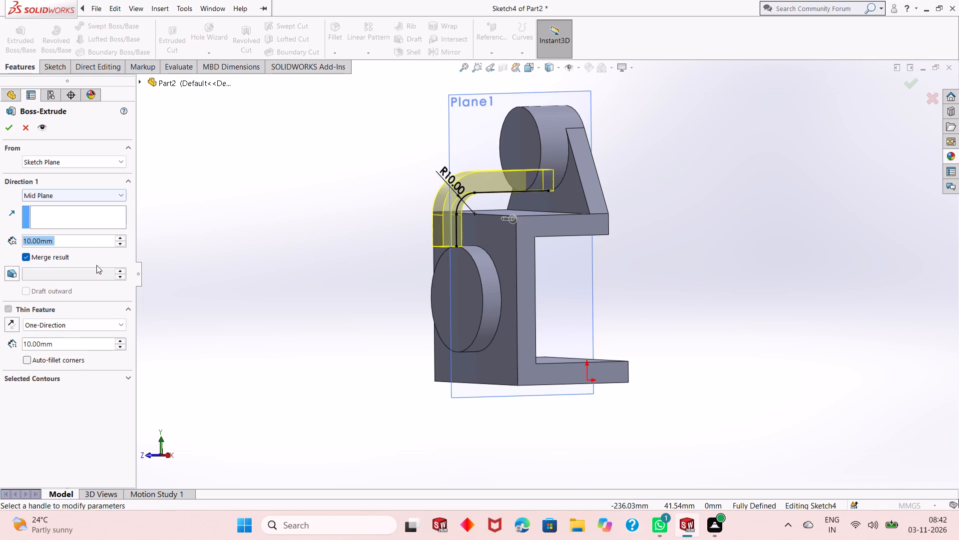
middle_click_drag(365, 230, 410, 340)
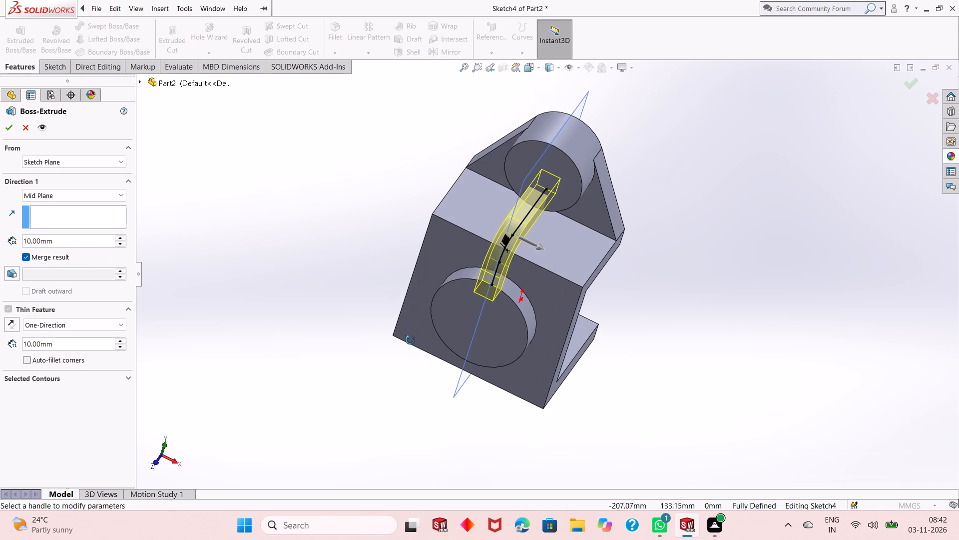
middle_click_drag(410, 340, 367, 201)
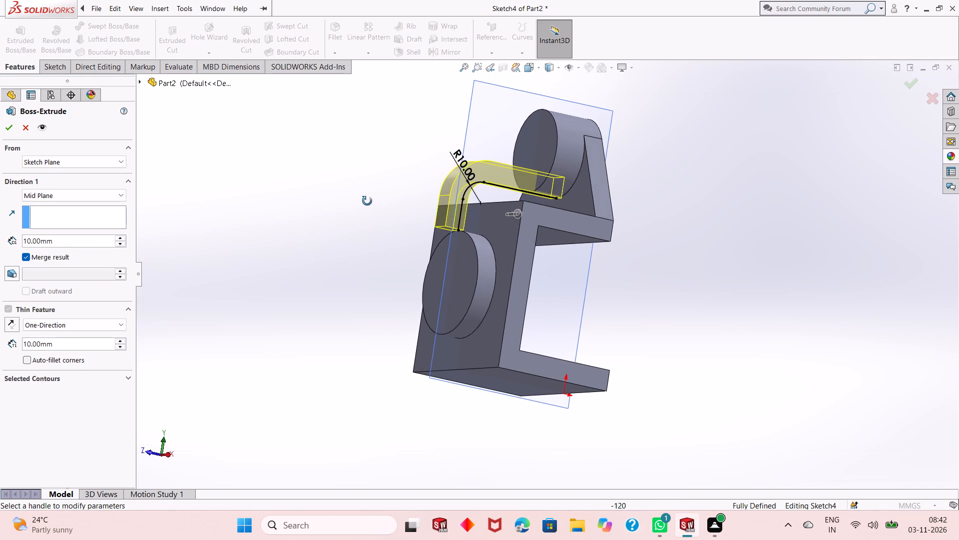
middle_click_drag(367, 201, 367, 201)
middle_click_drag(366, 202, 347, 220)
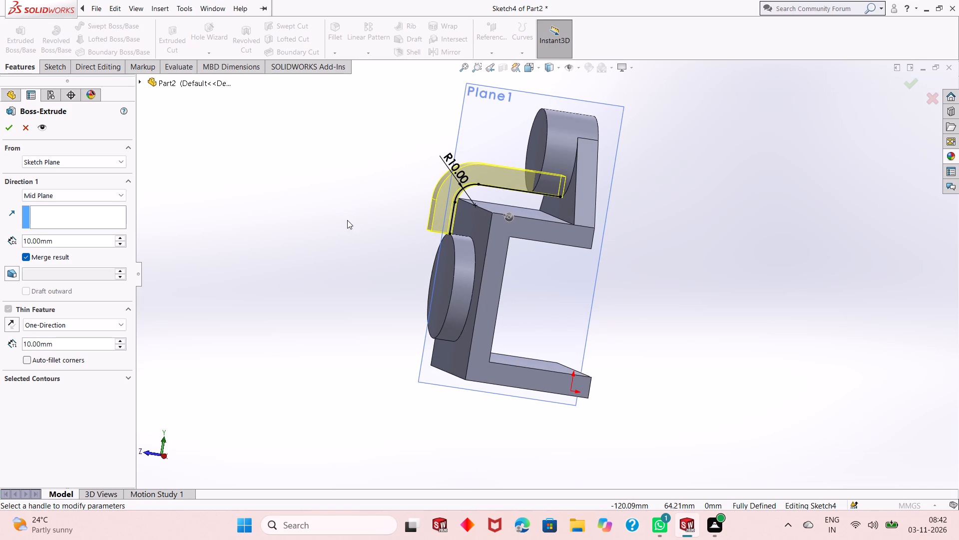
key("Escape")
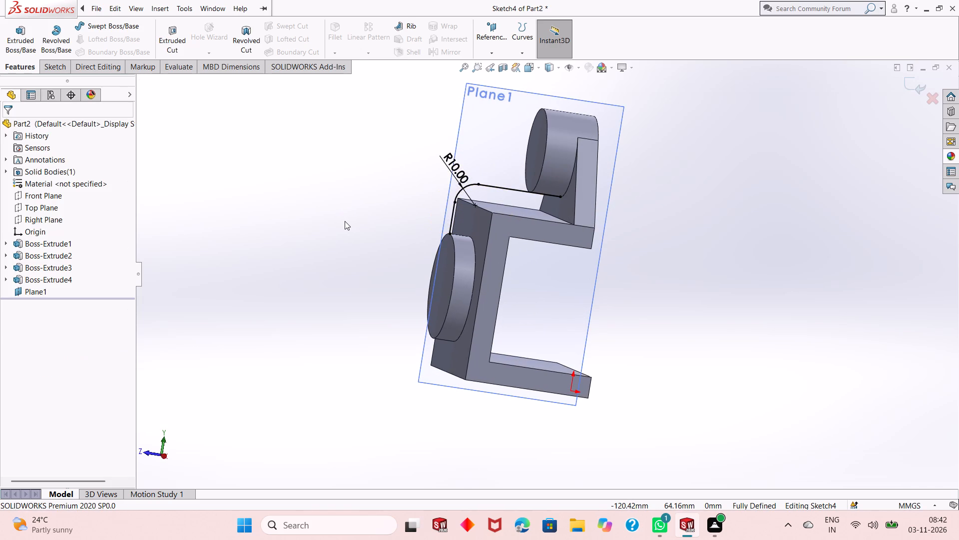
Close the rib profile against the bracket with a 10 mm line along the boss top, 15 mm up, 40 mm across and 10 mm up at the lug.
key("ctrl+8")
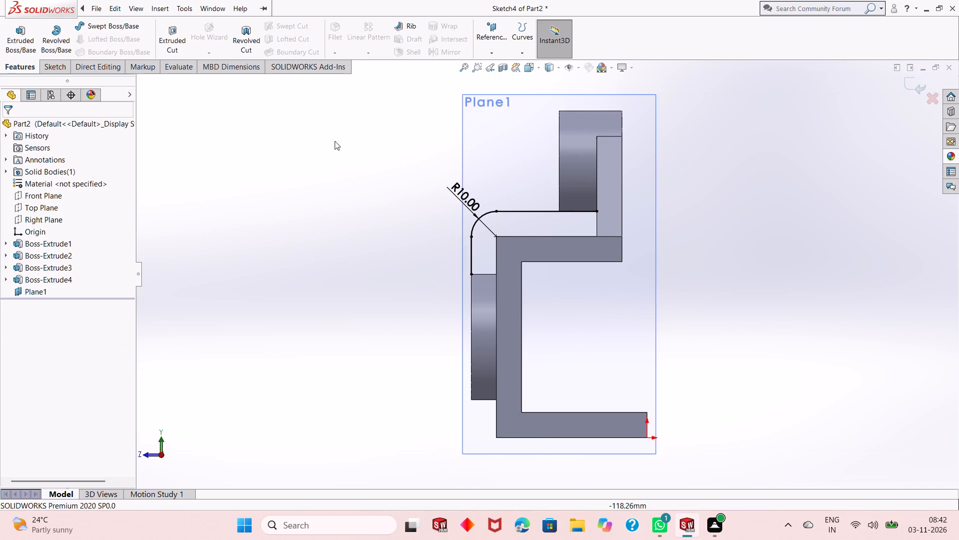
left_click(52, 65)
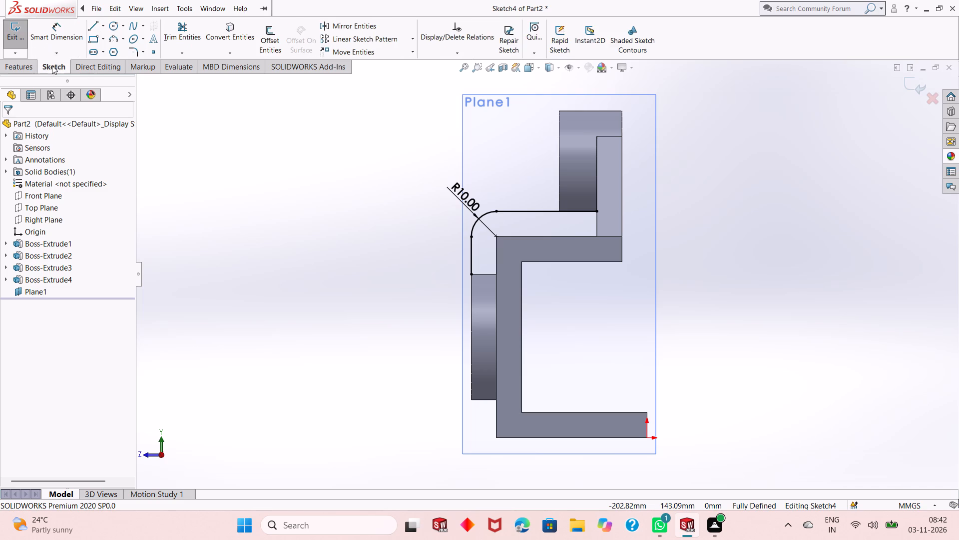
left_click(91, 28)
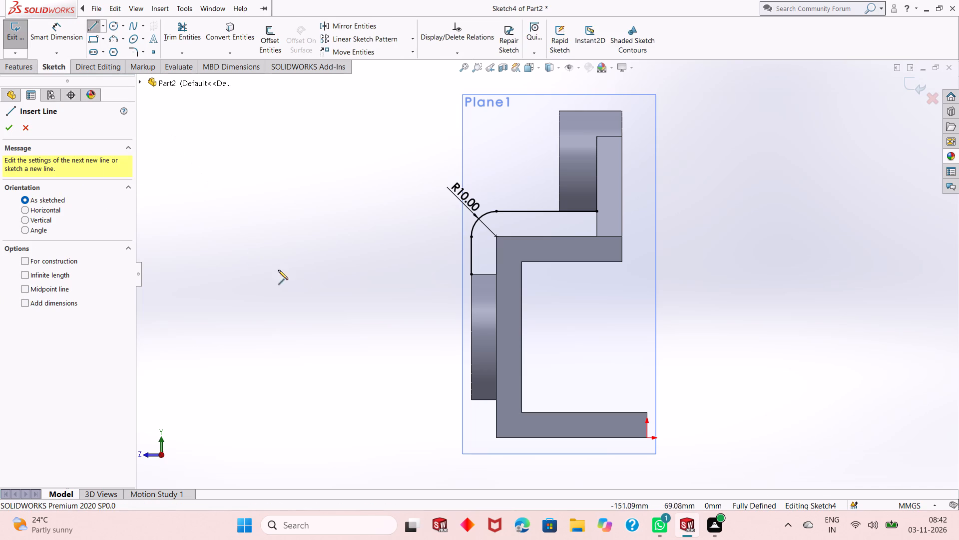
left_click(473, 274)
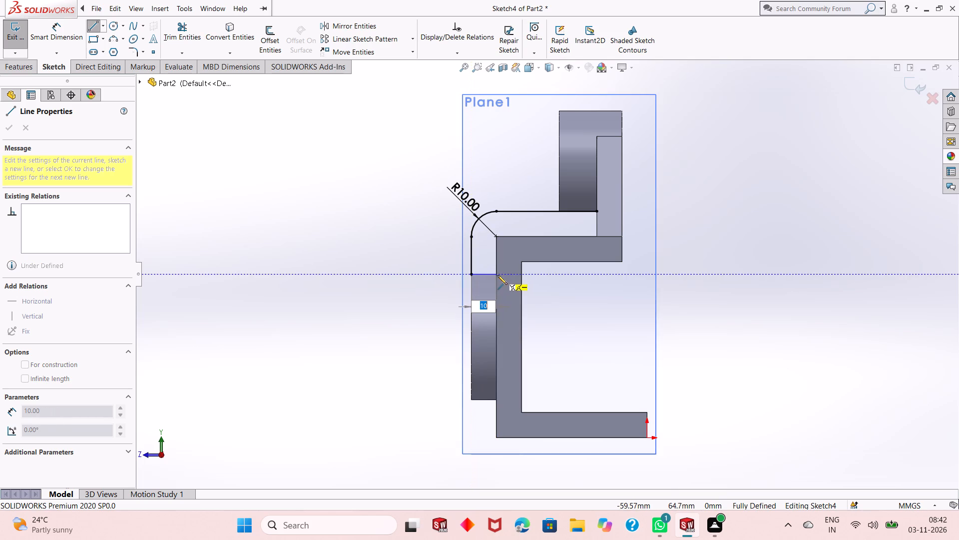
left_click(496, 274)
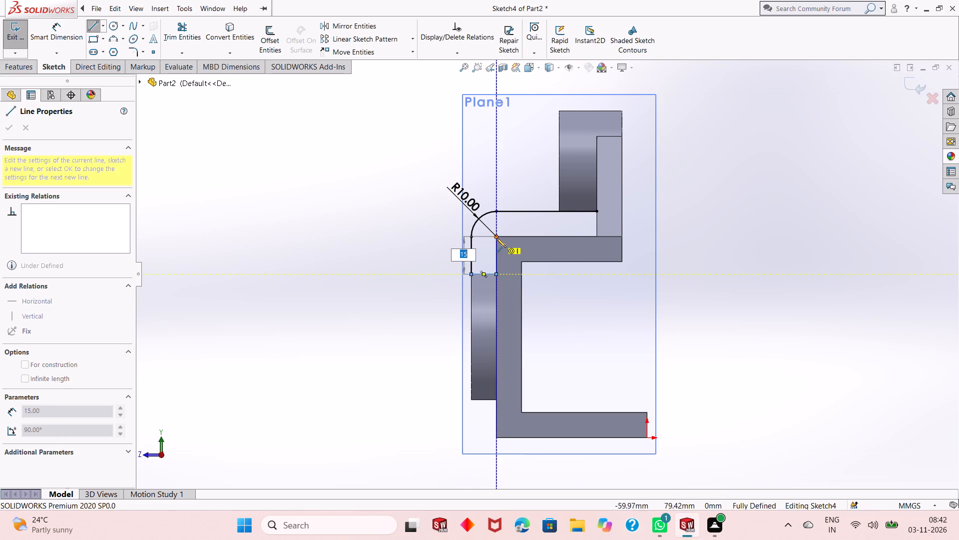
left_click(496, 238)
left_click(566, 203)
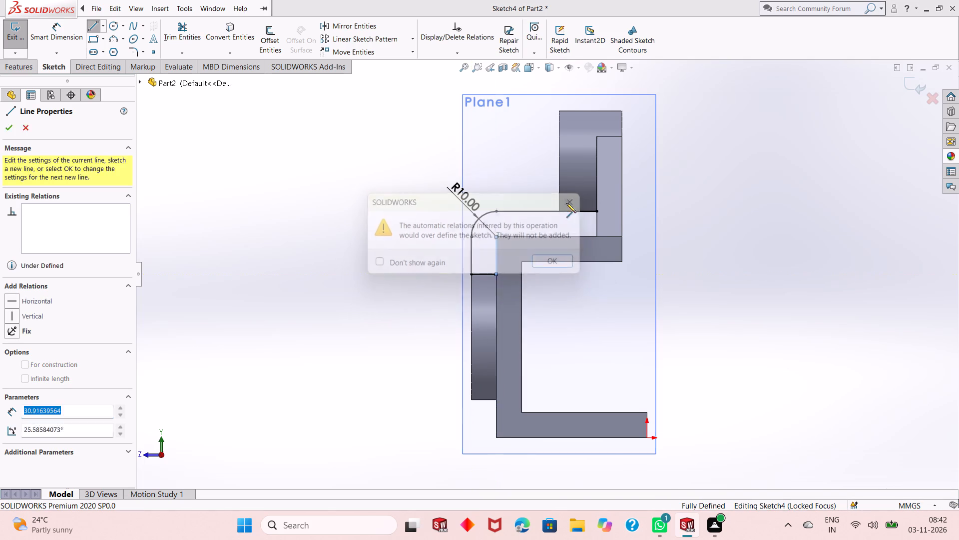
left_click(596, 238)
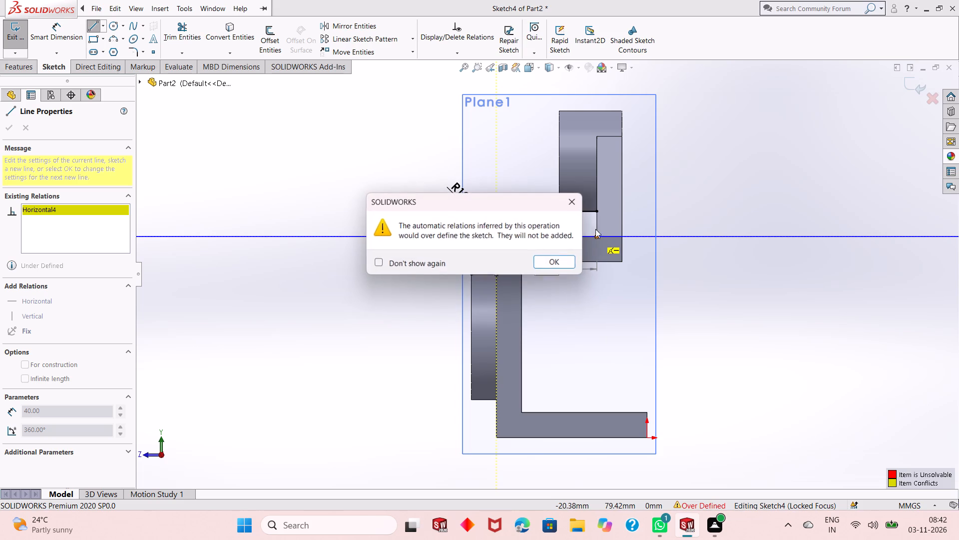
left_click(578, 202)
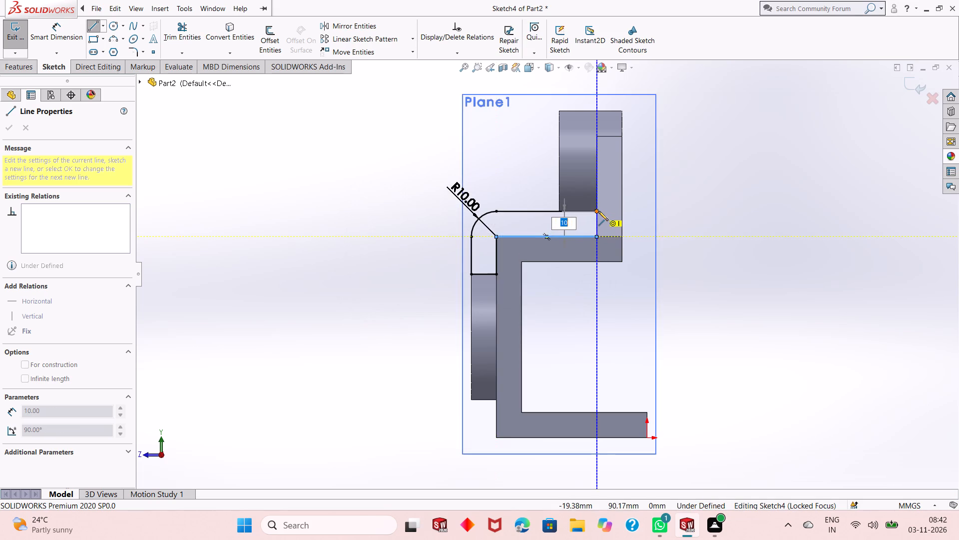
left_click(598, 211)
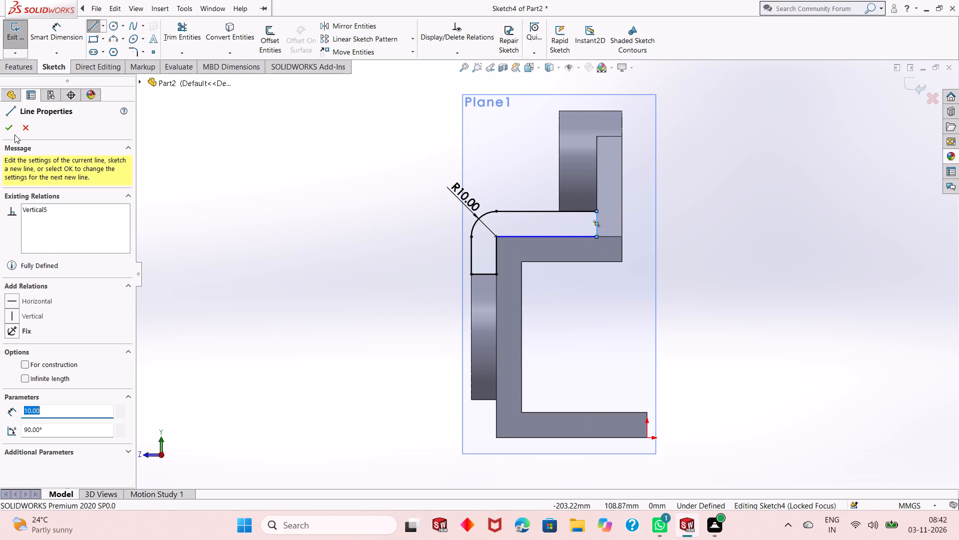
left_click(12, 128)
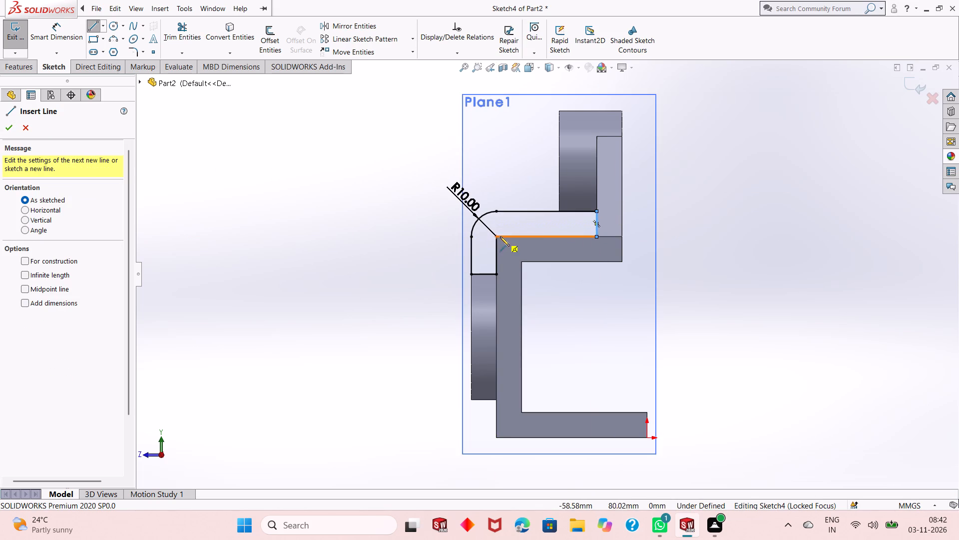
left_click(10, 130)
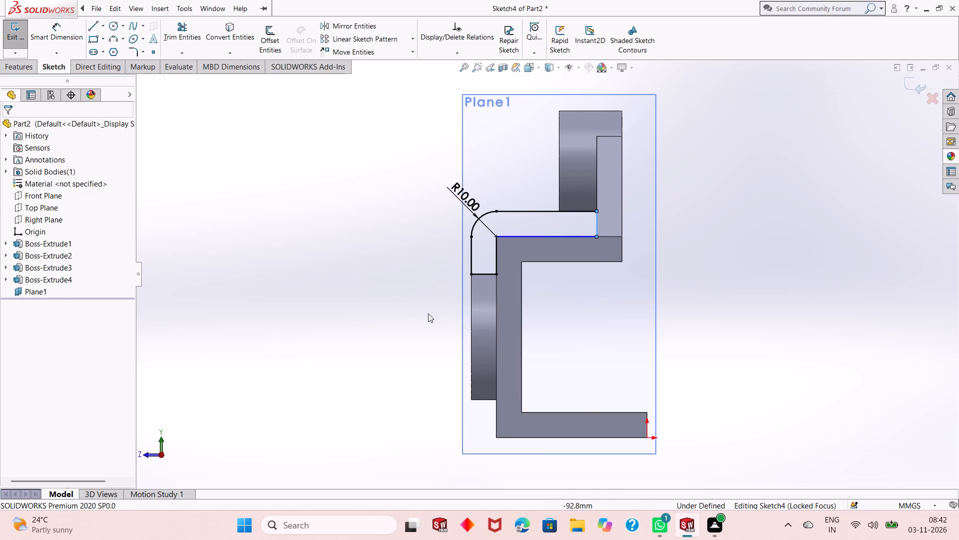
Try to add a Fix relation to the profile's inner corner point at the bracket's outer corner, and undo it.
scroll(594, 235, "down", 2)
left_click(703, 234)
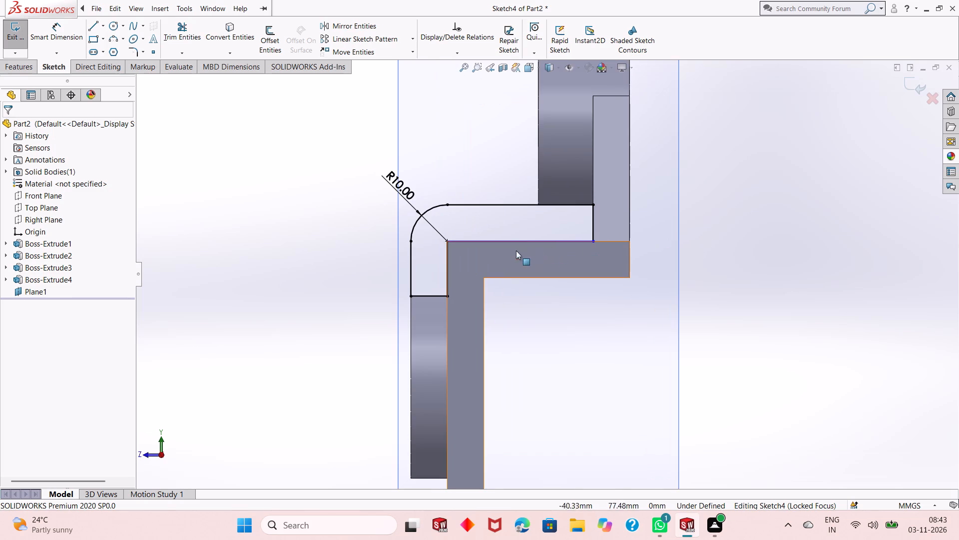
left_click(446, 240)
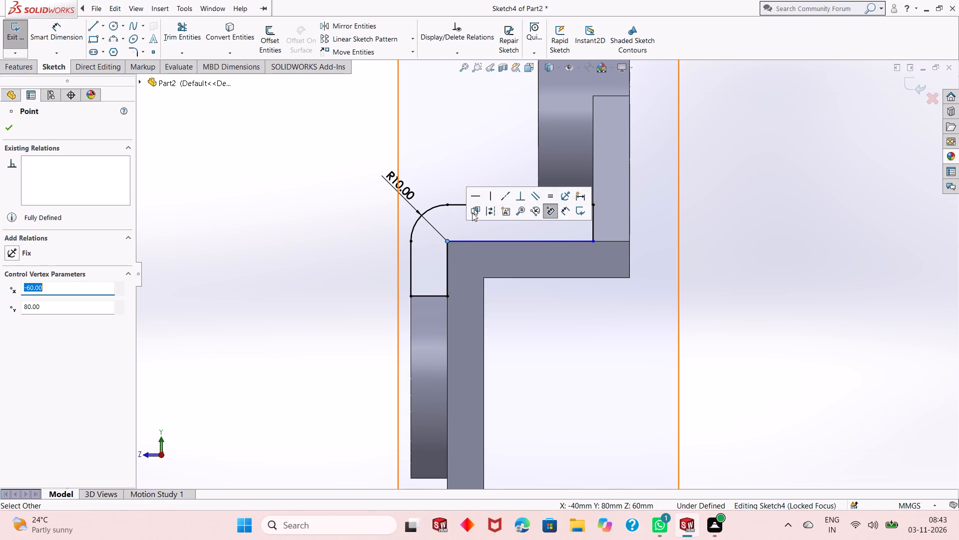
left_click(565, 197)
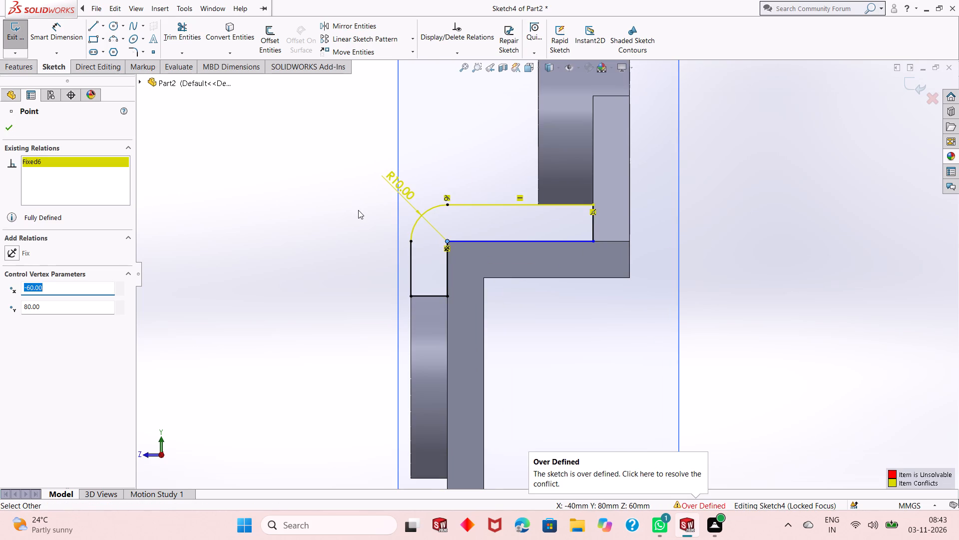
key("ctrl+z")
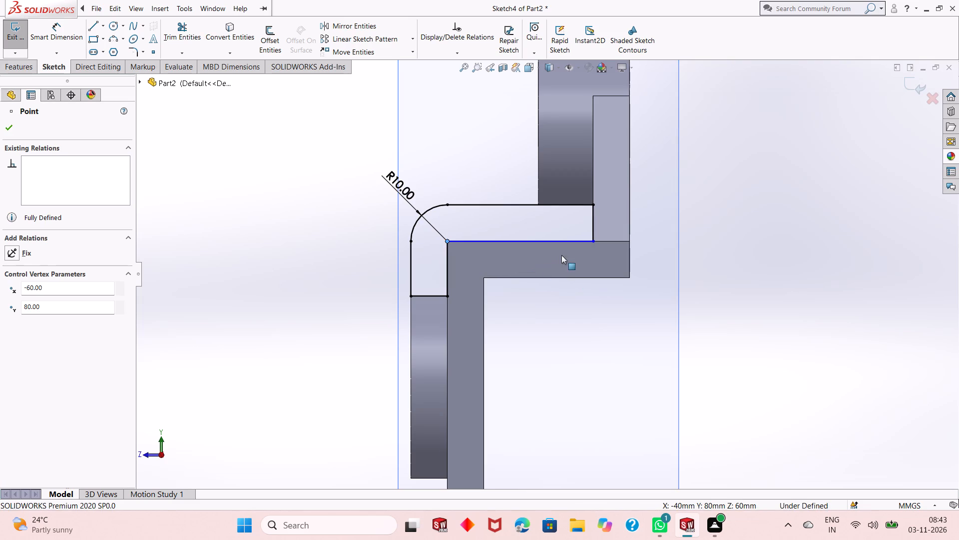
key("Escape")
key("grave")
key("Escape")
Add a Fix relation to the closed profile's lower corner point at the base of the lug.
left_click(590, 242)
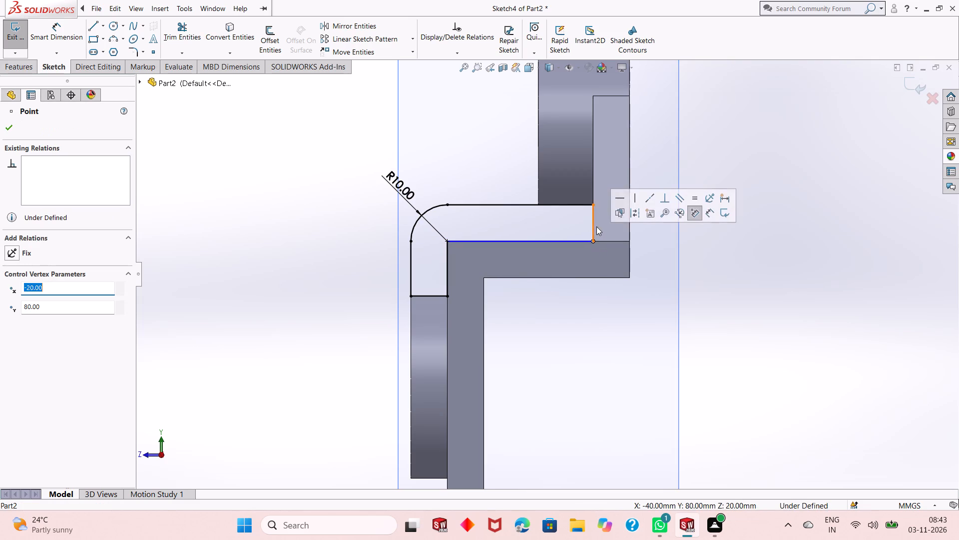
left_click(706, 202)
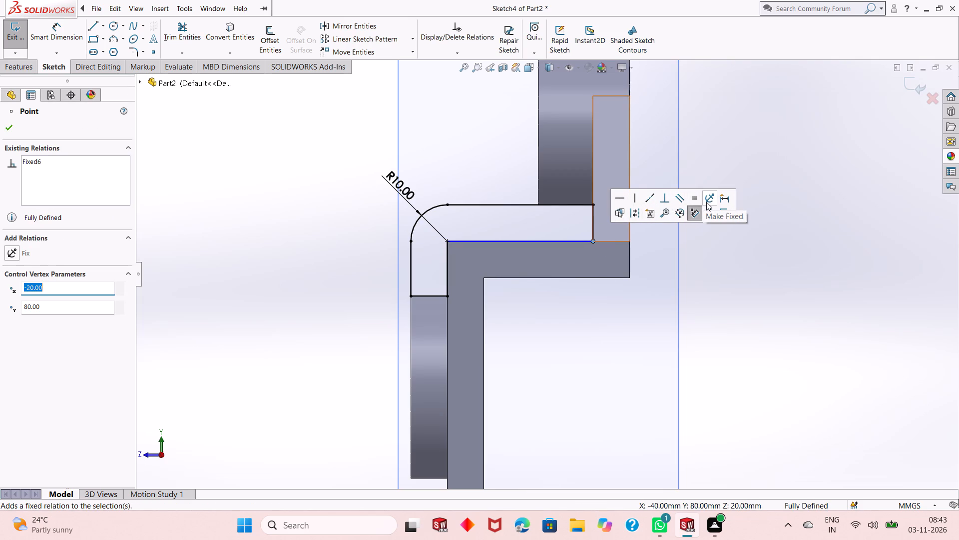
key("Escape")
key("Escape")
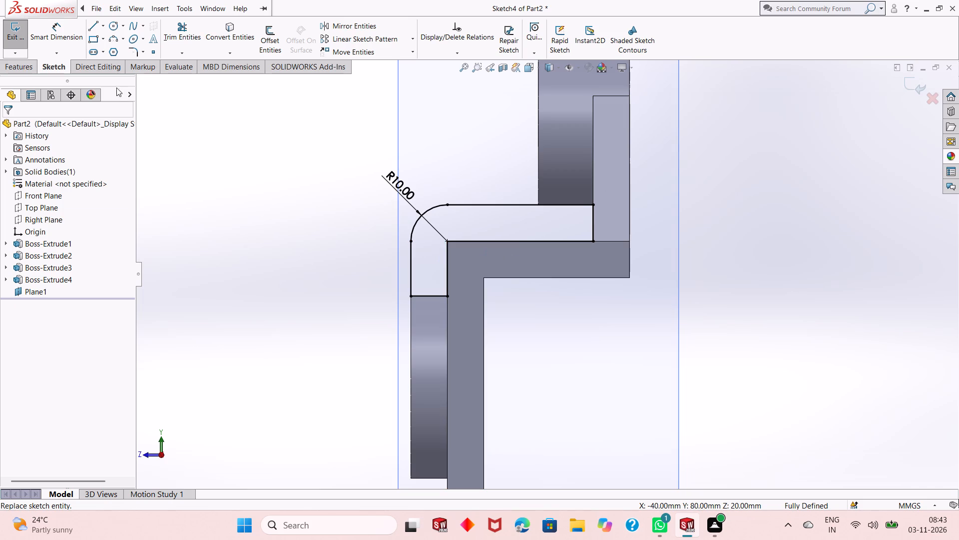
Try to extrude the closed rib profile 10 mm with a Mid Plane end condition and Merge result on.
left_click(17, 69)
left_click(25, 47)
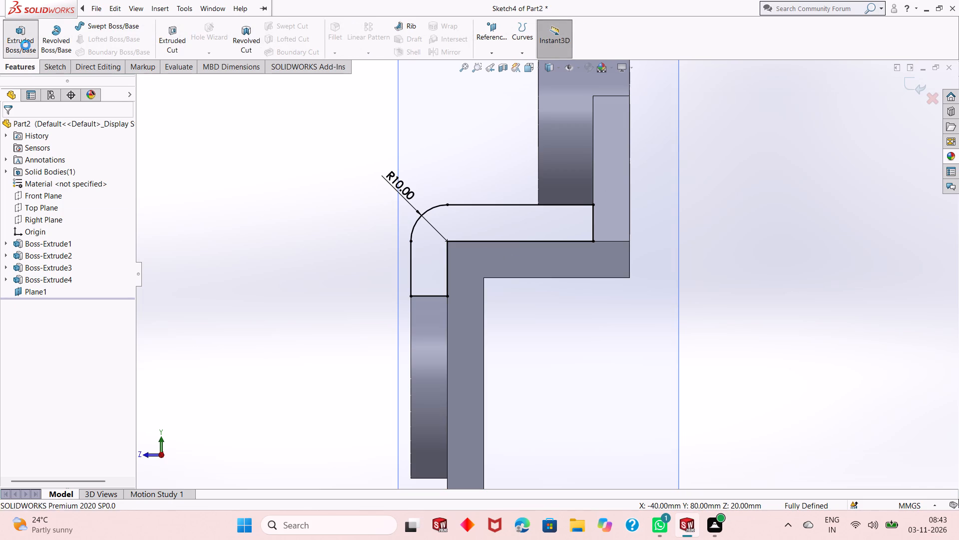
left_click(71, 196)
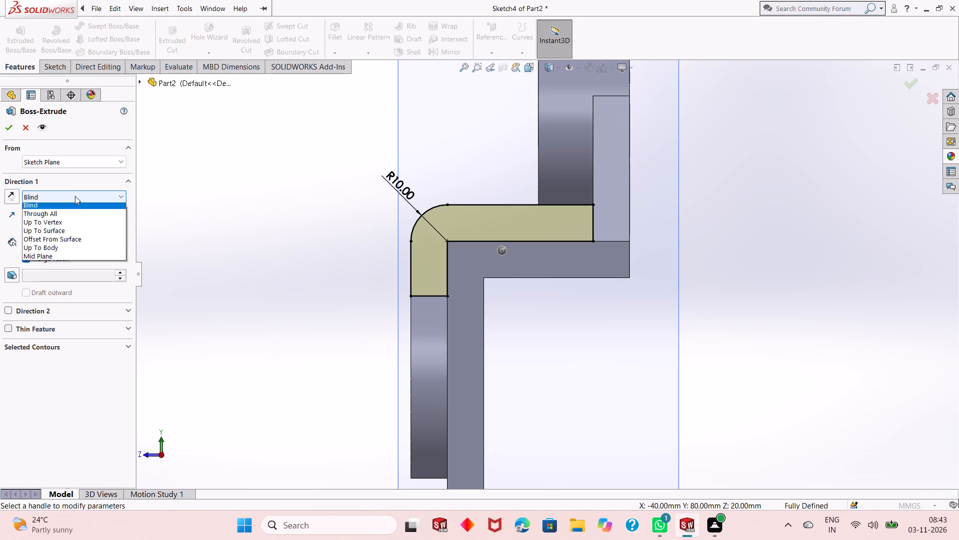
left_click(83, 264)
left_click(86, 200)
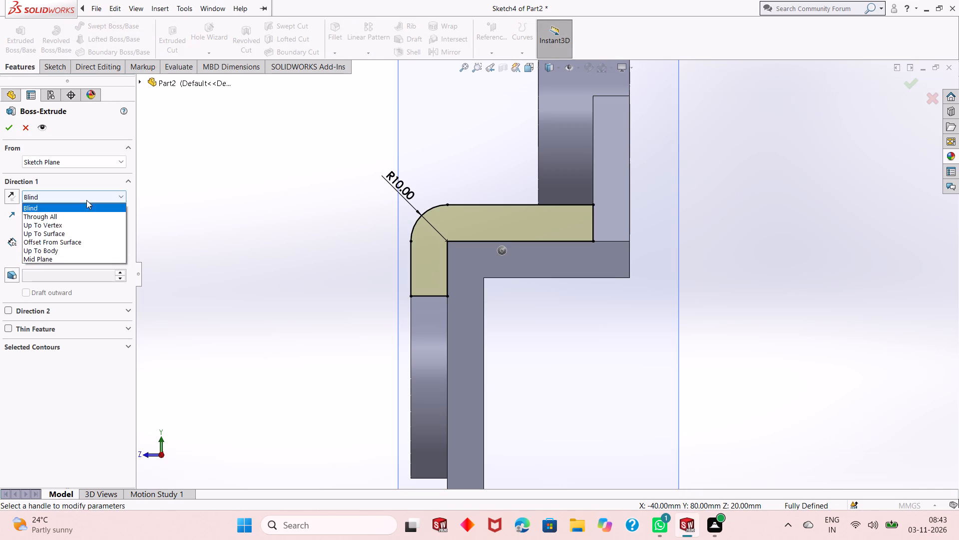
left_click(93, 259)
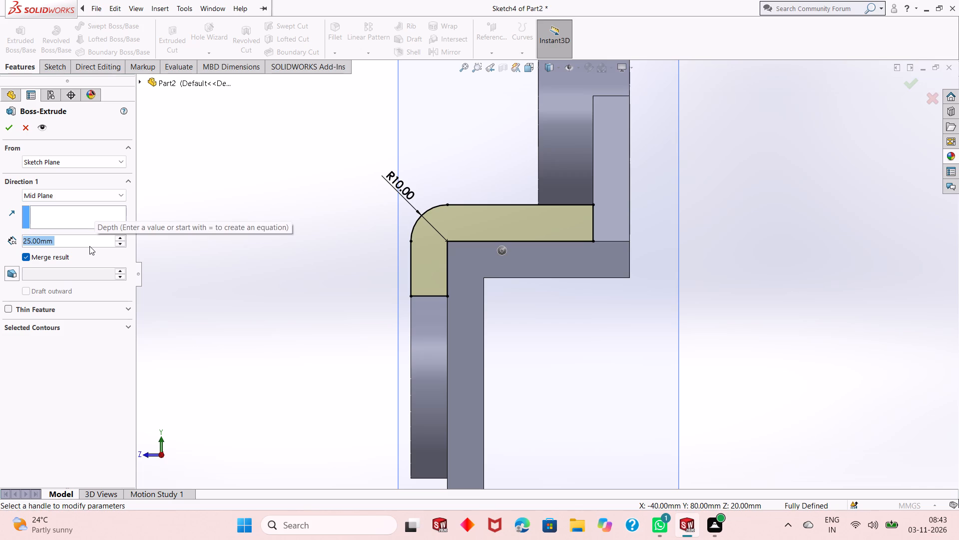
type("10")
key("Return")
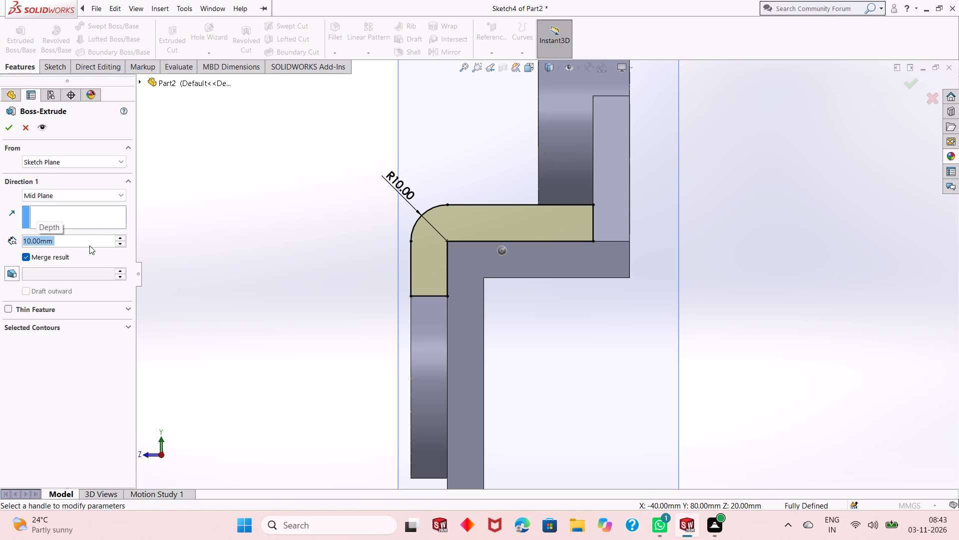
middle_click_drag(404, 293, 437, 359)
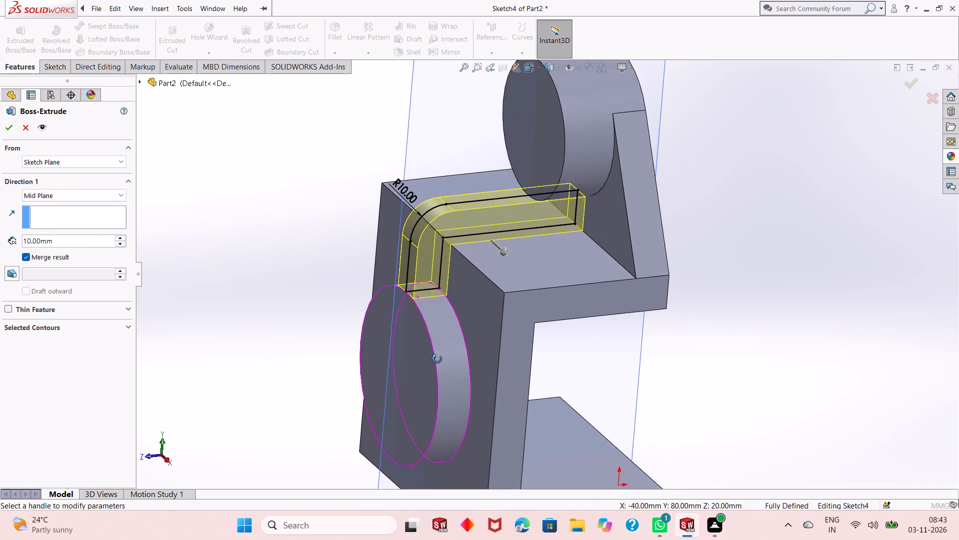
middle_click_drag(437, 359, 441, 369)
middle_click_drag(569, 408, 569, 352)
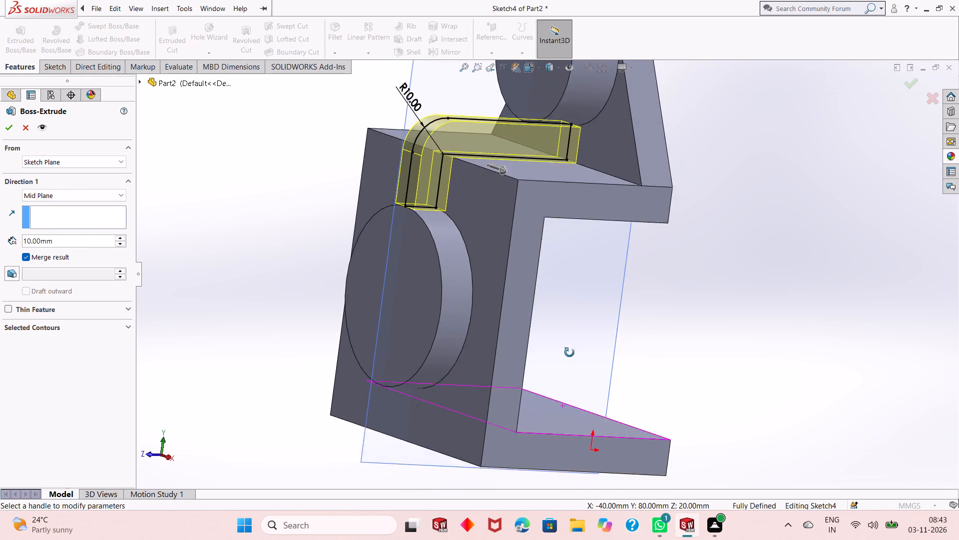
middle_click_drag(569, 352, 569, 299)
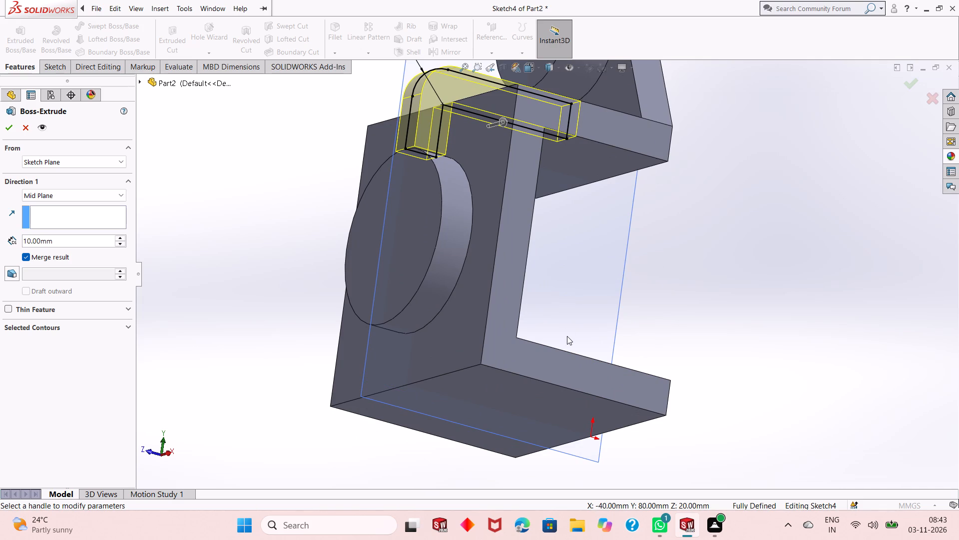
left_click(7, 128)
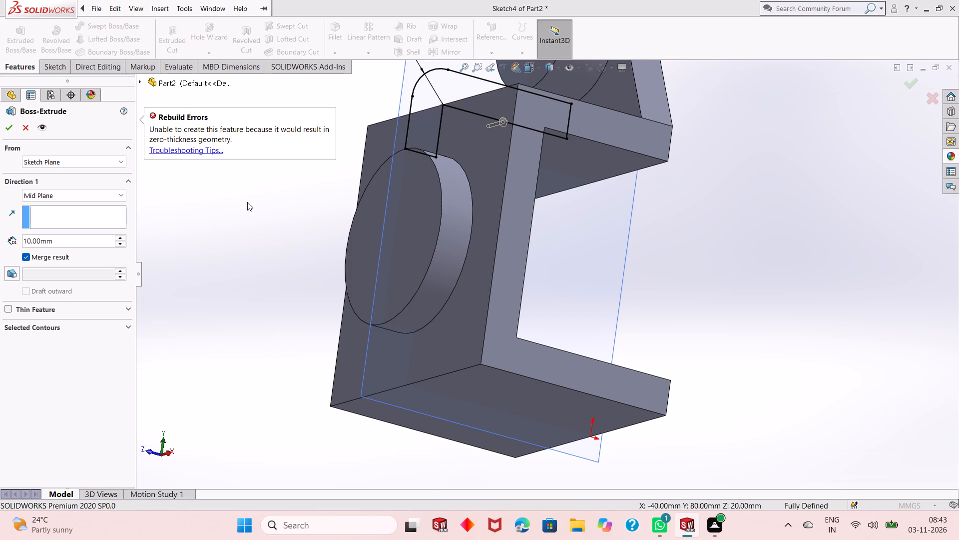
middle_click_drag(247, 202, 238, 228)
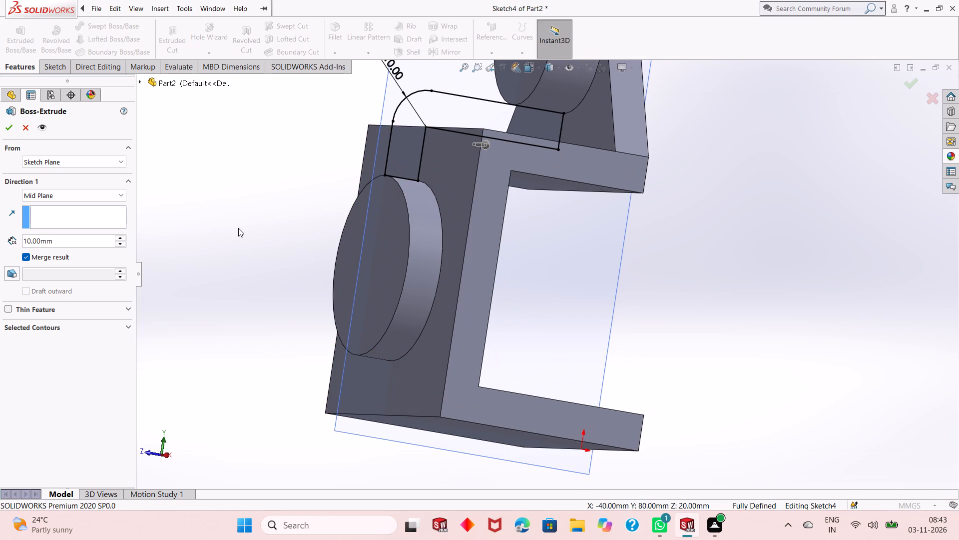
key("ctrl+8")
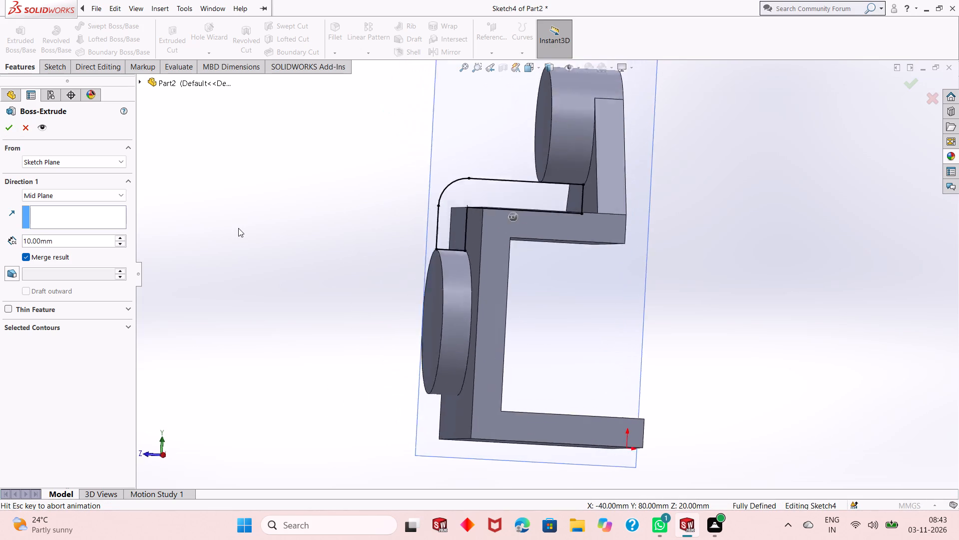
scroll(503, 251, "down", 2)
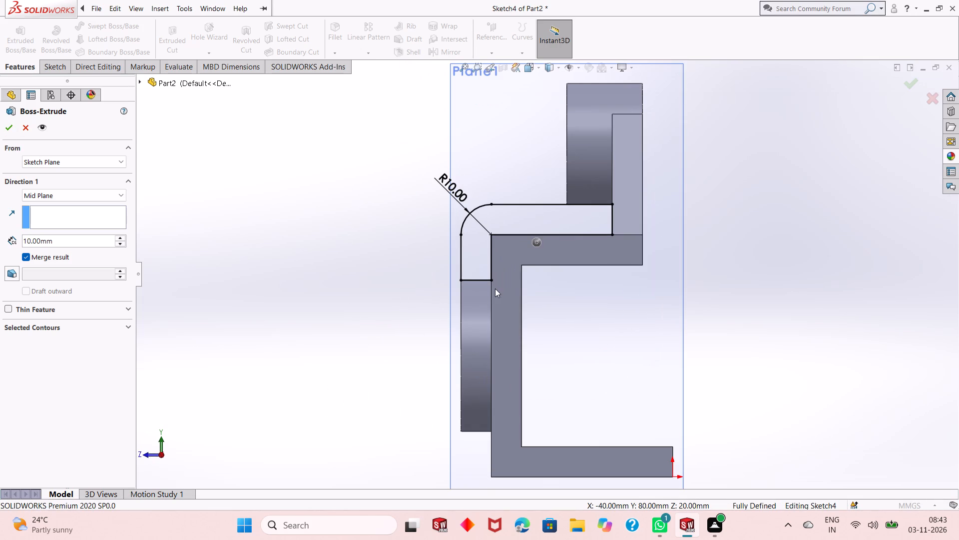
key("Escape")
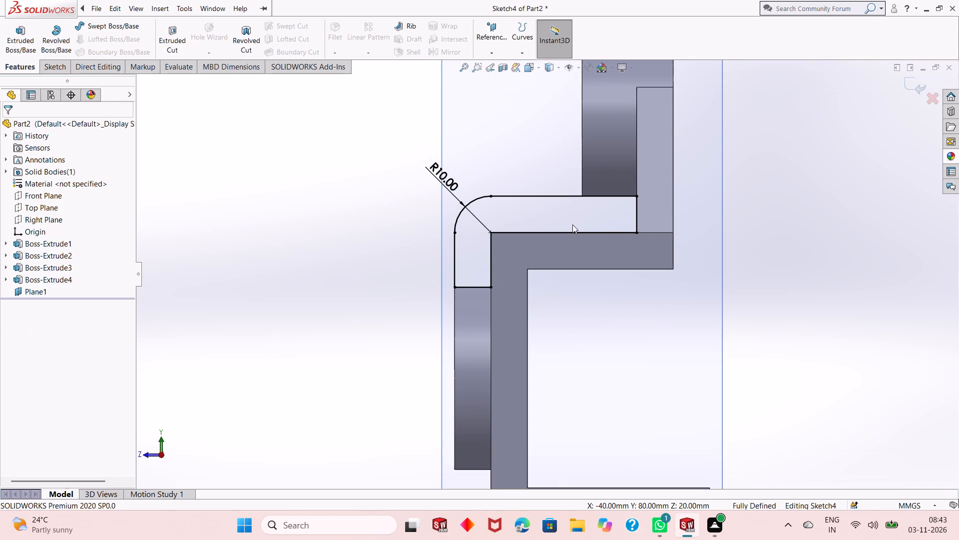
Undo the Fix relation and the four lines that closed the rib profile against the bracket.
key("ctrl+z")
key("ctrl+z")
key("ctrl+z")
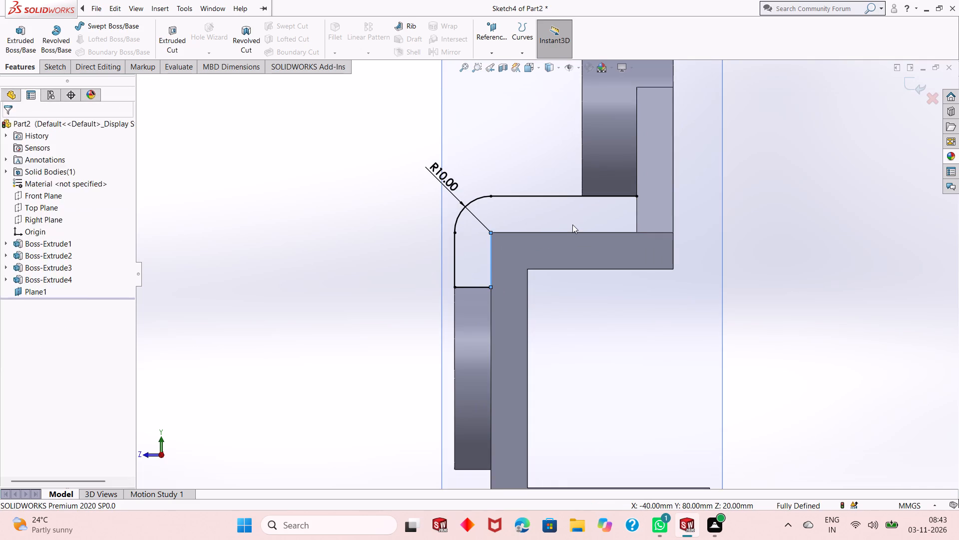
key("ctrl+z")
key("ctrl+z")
Undo the sketch fillet and the vertical line, keeping only the horizontal line from the lug.
key("ctrl+z")
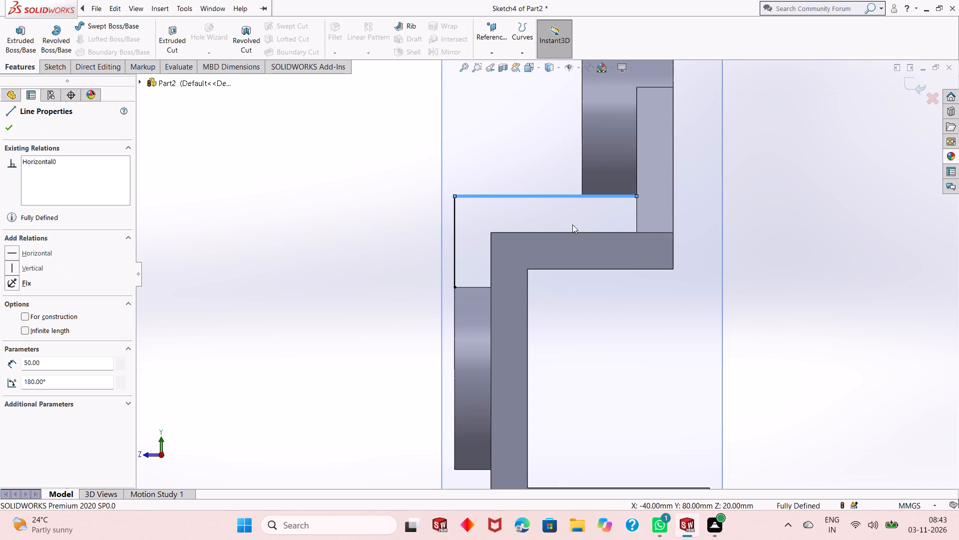
key("ctrl+z")
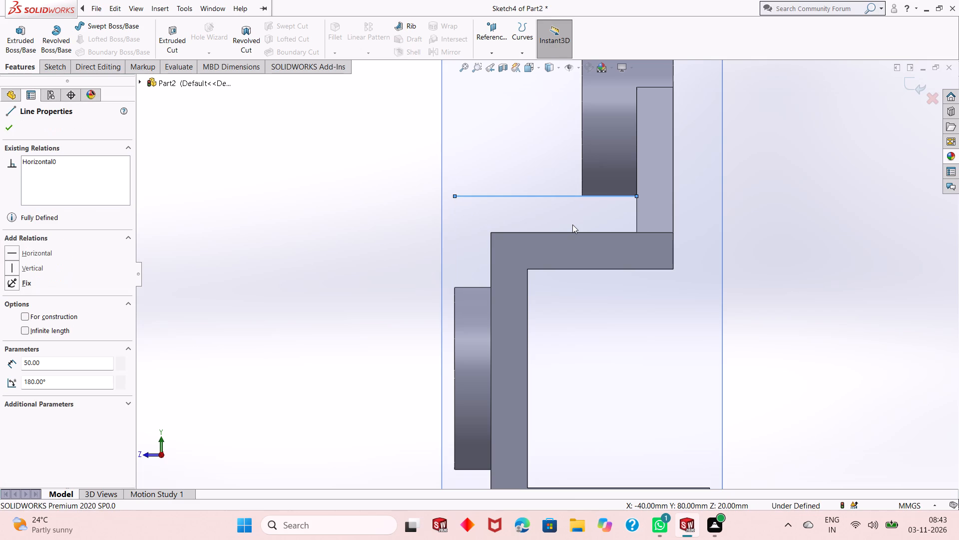
key("Escape")
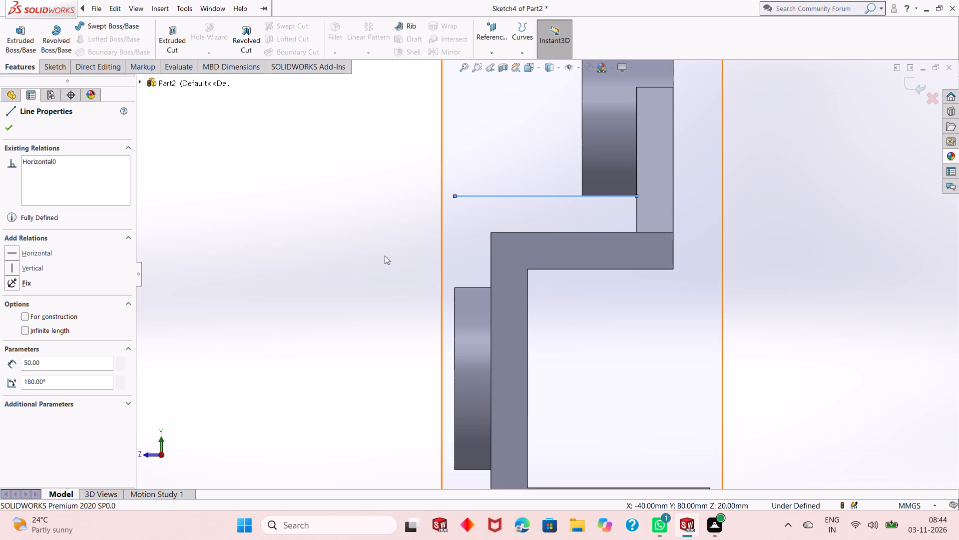
Draw five lines closing the rib profile: about 33 mm down, 10 mm across to the bracket, along its back and top edges, and 10 mm up.
left_click(9, 127)
left_click(69, 66)
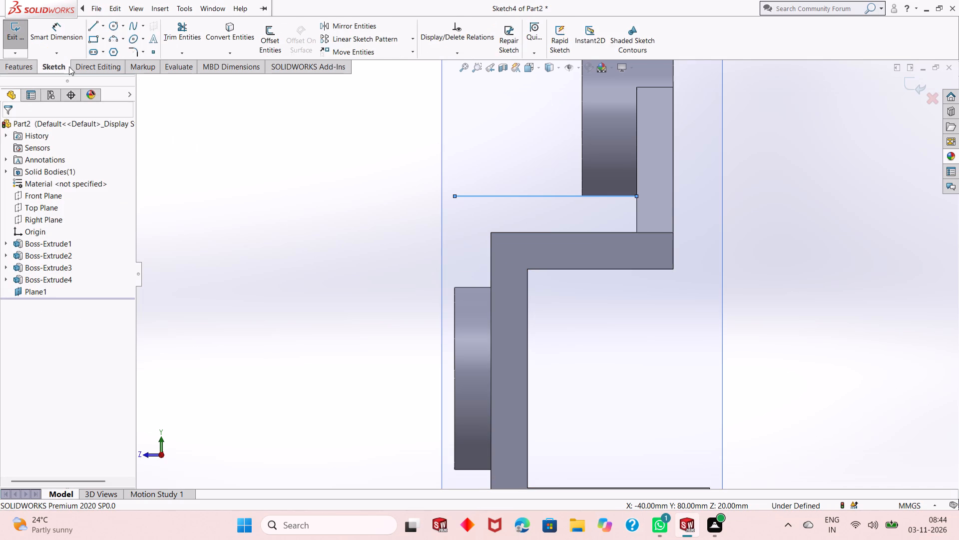
left_click(99, 25)
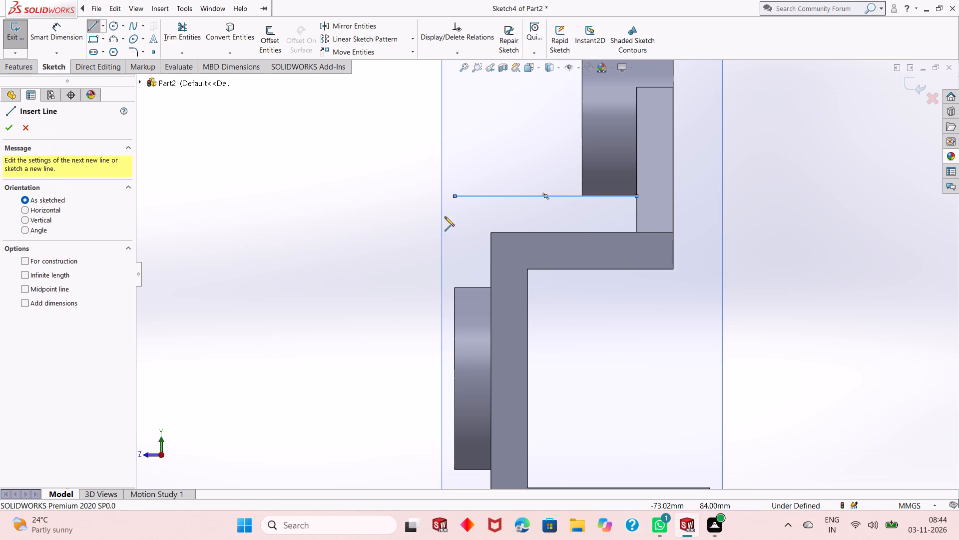
left_click(456, 197)
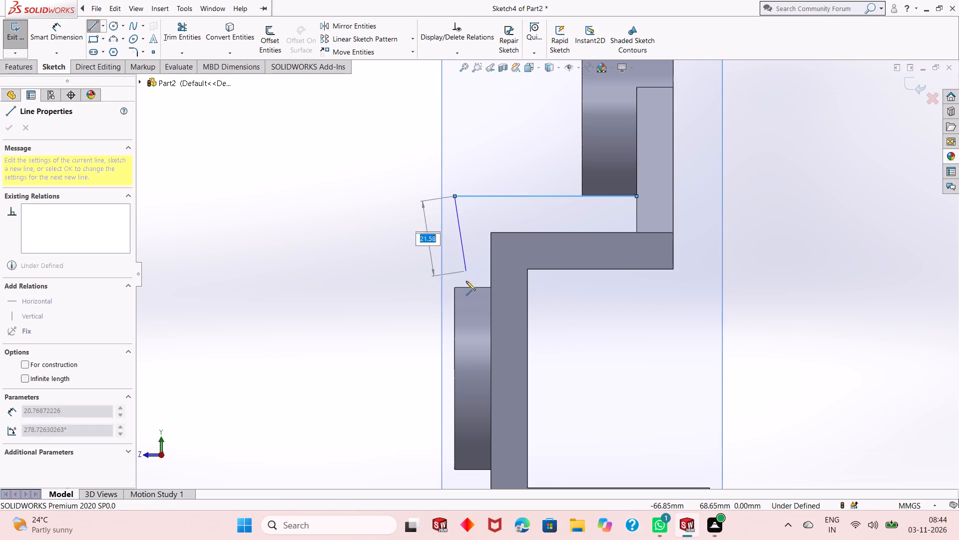
left_click(457, 317)
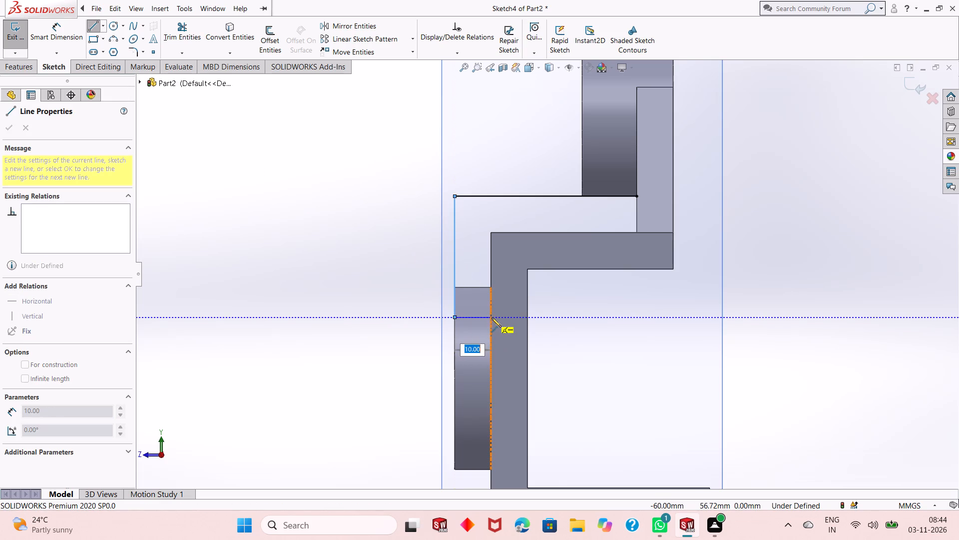
left_click(491, 317)
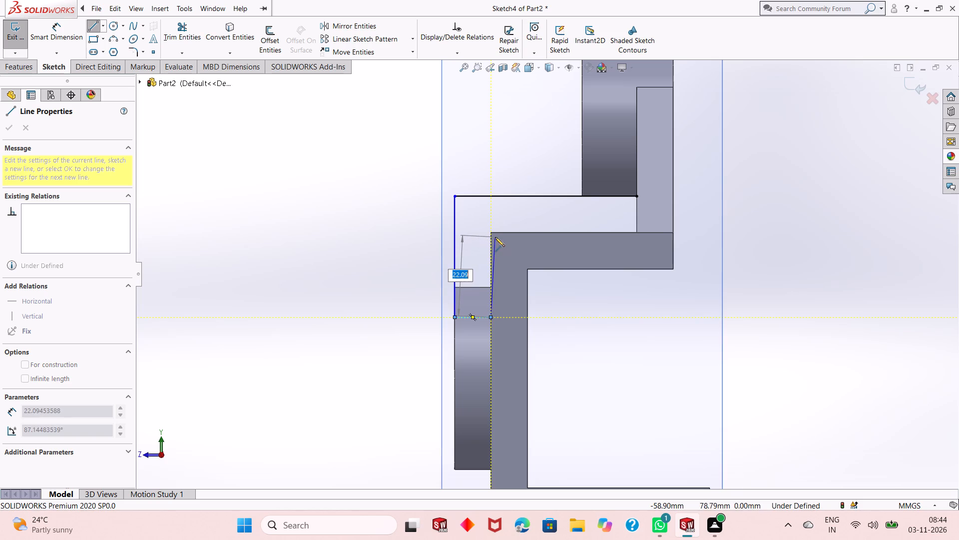
left_click(492, 234)
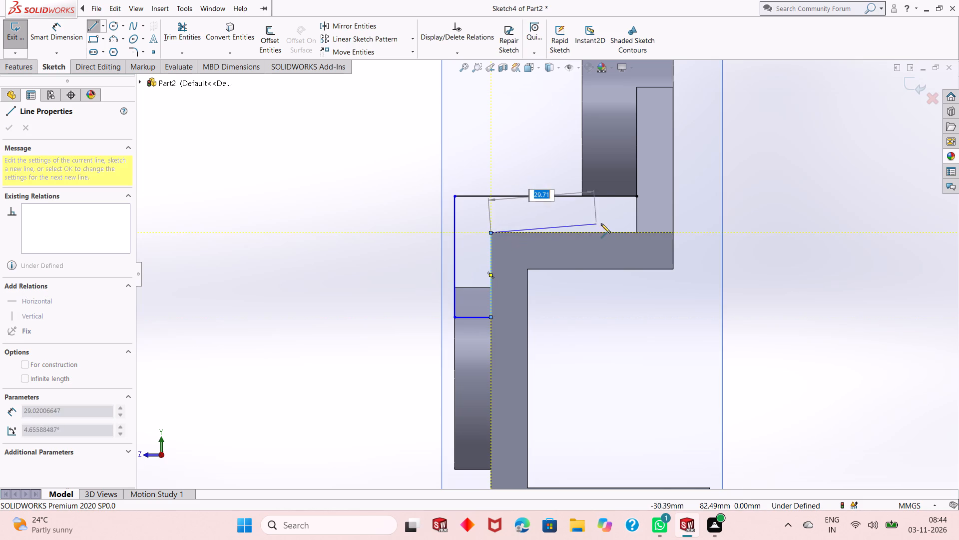
left_click(637, 231)
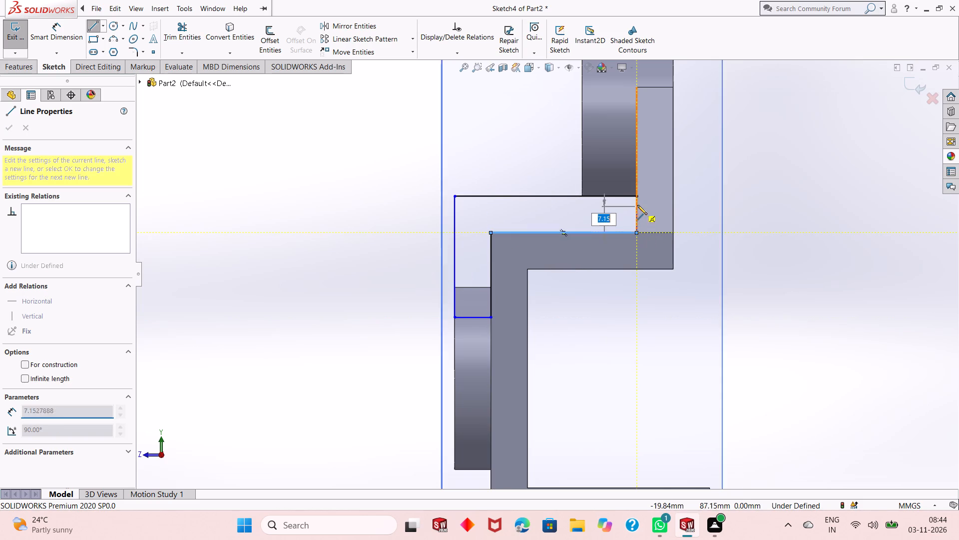
left_click(637, 198)
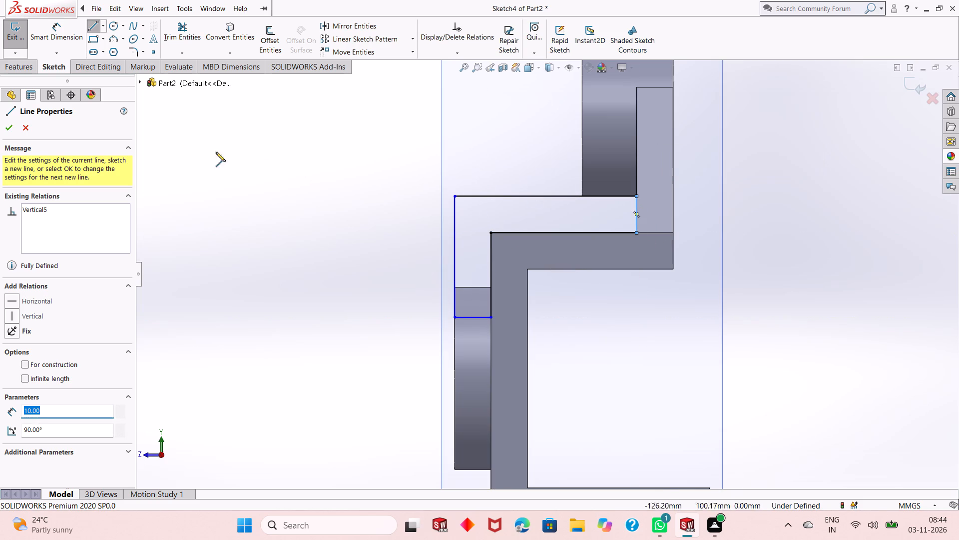
left_click(7, 126)
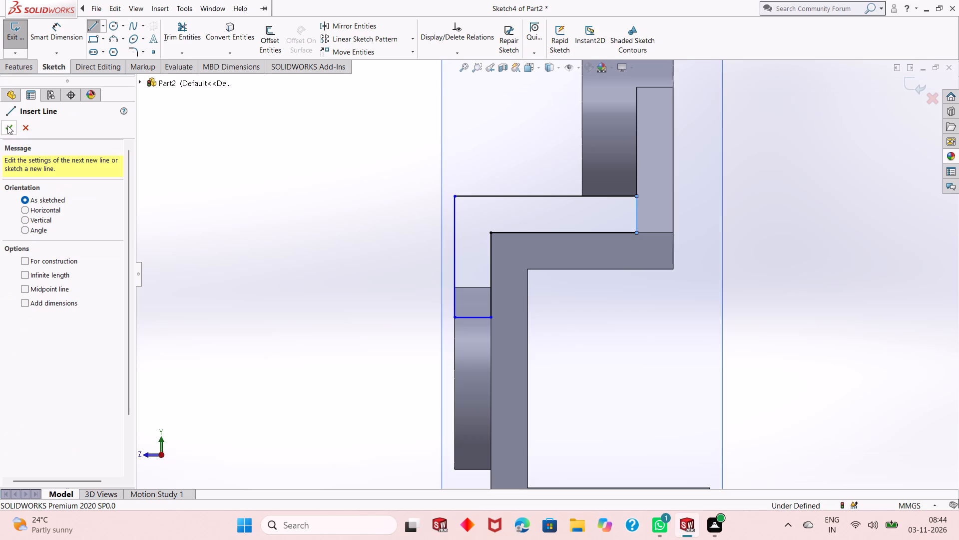
left_click(191, 194)
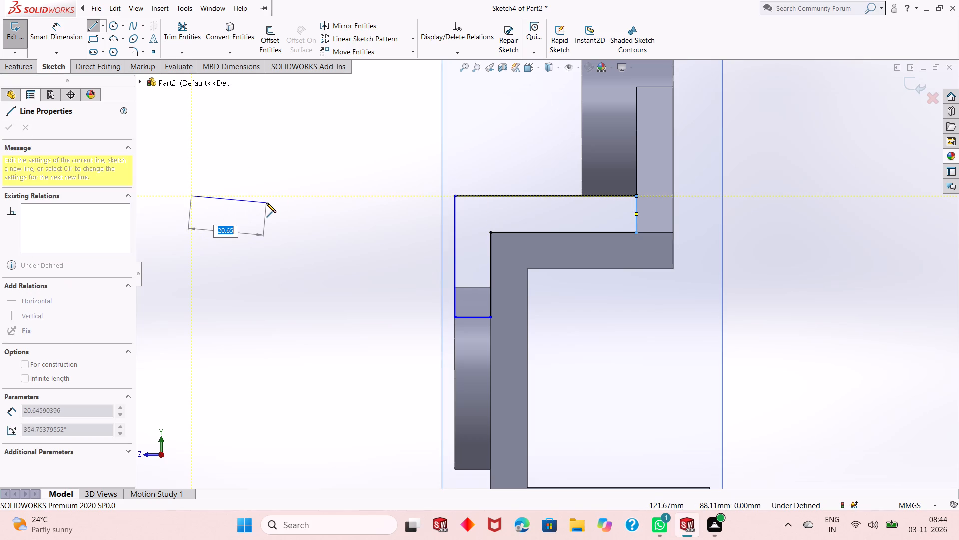
key("Escape")
key("Escape")
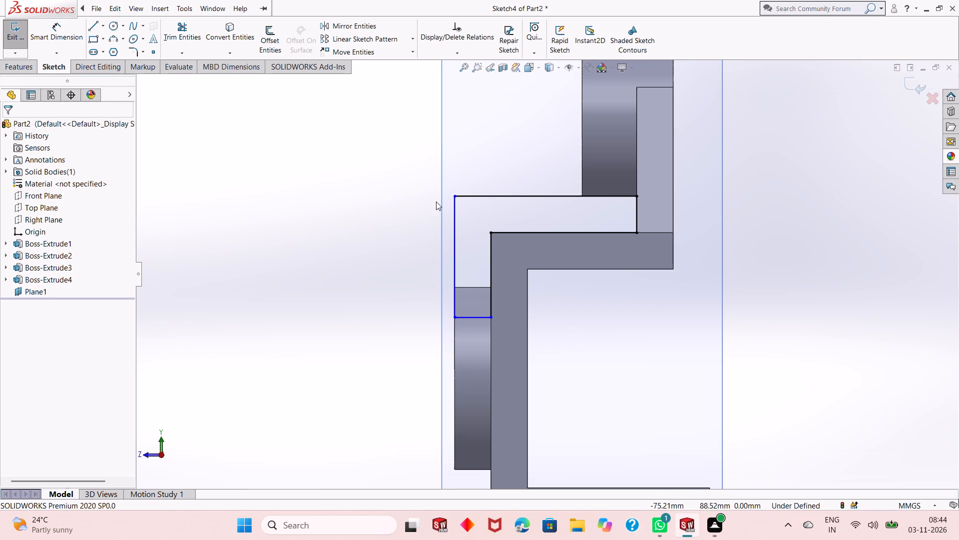
Add Fix relations to the rib profile's outer upper corner point and to the lower end point of its outer vertical line.
left_click(454, 196)
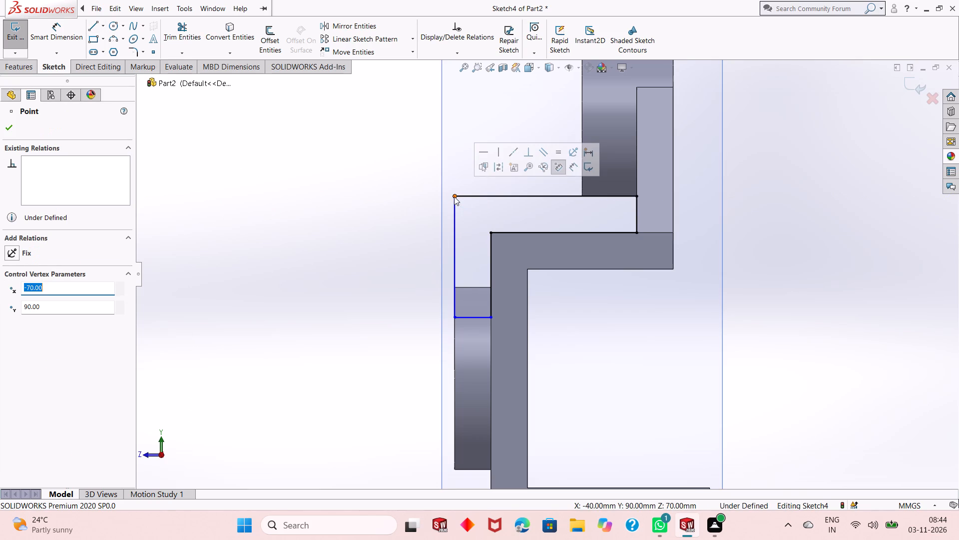
left_click(573, 151)
left_click(379, 207)
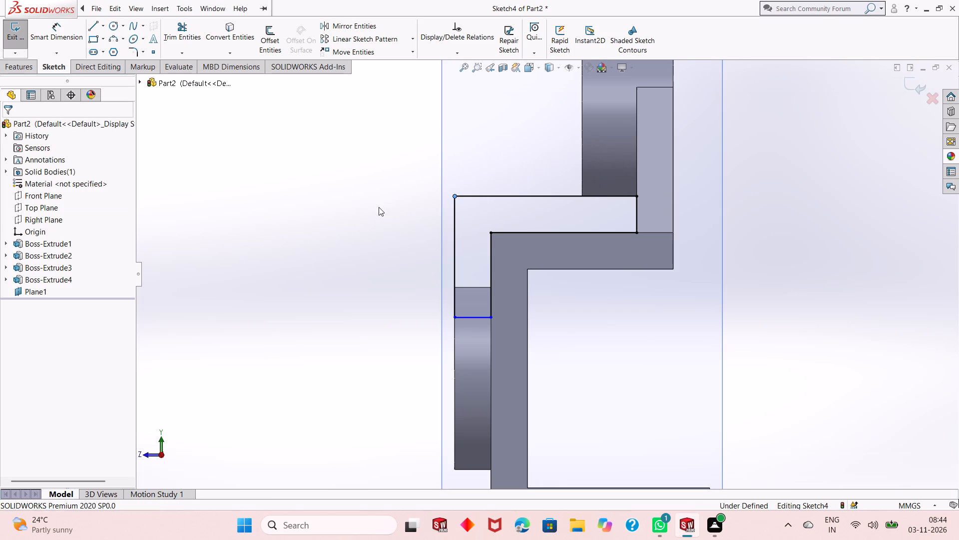
left_click(454, 317)
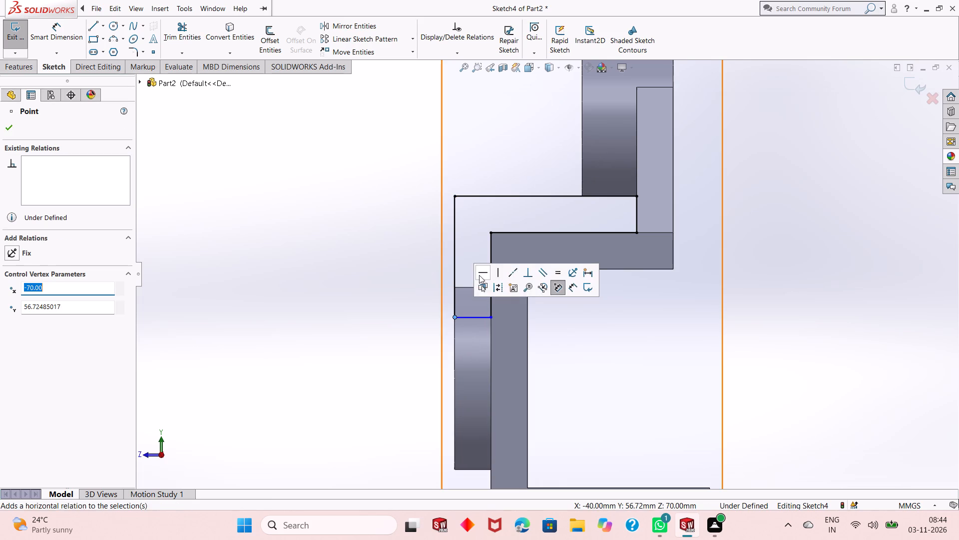
left_click(572, 271)
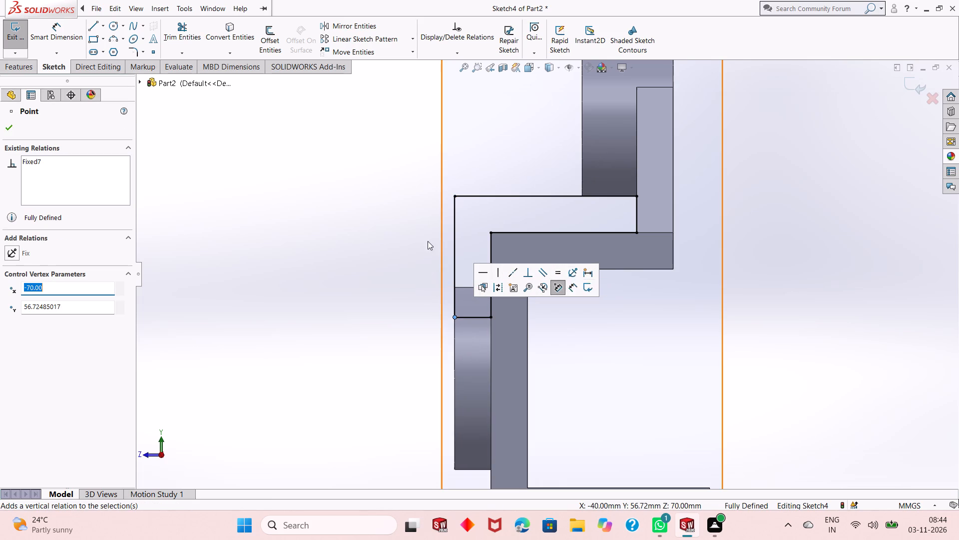
left_click(8, 123)
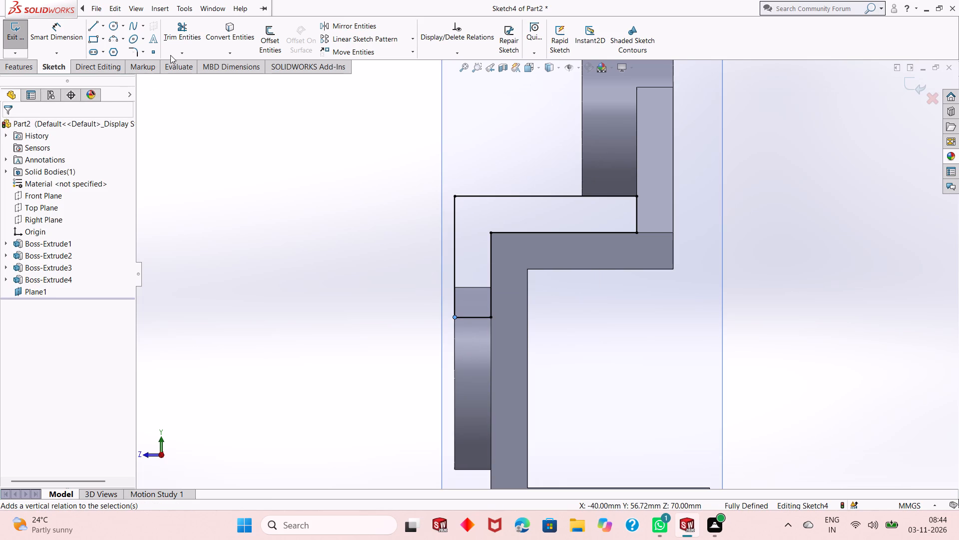
Round the rib profile's outer upper corner with a 10 mm sketch fillet and close the fillet command.
left_click(129, 51)
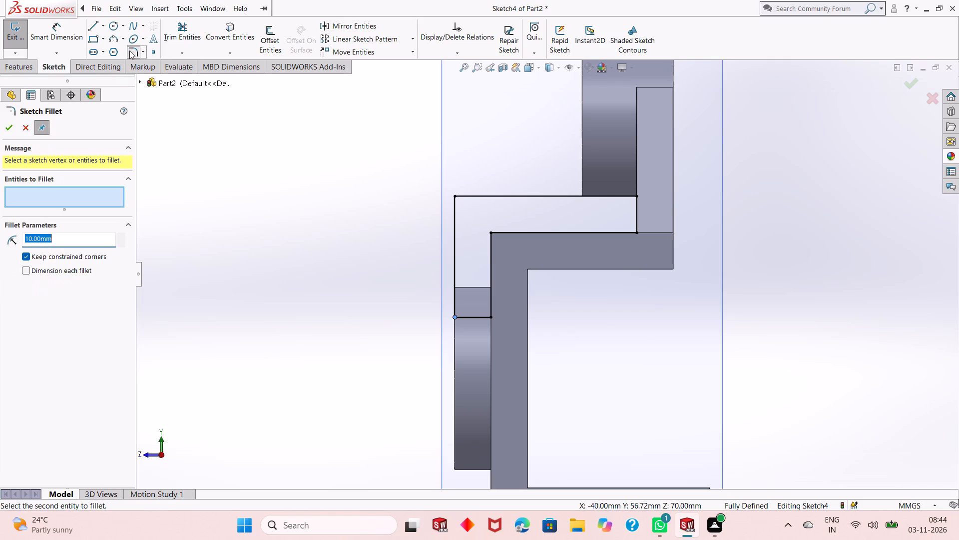
left_click(455, 217)
left_click(475, 196)
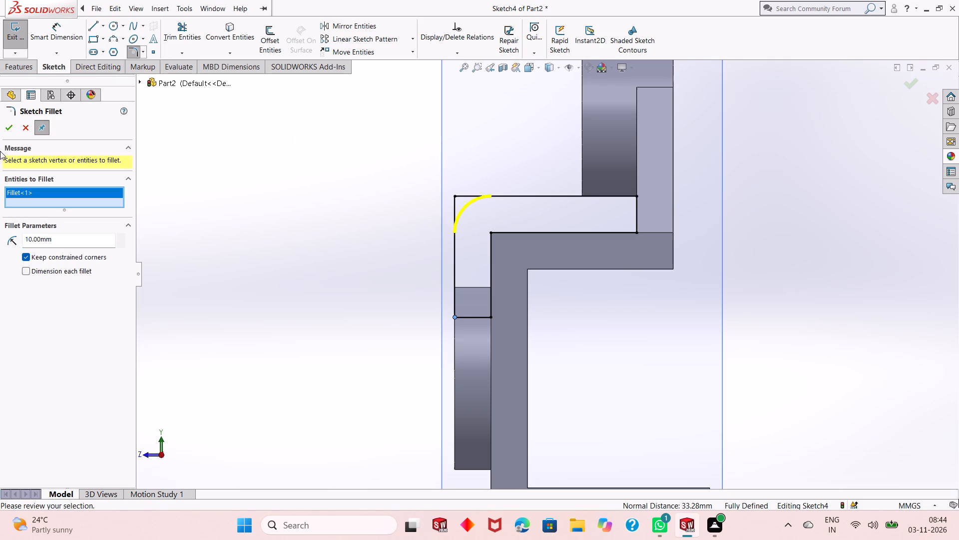
left_click(12, 128)
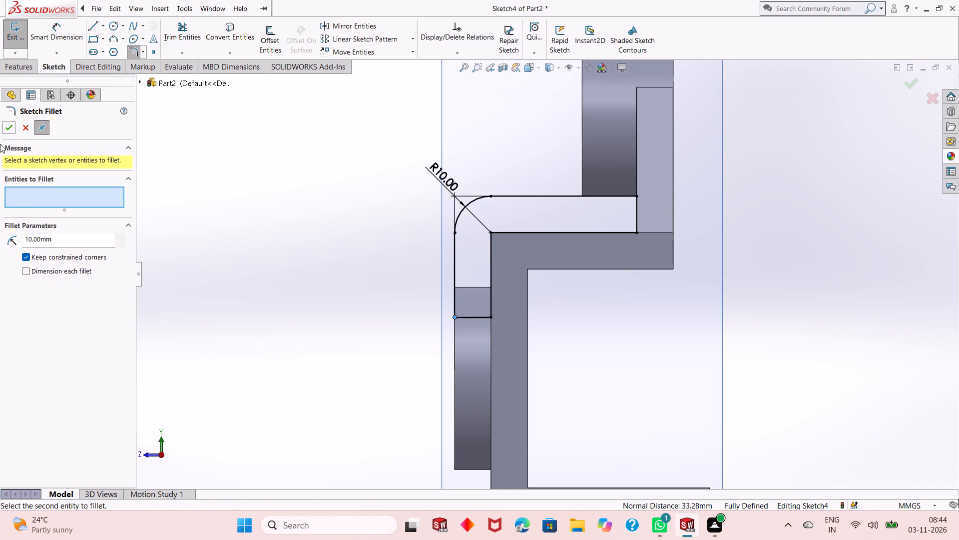
left_click(8, 127)
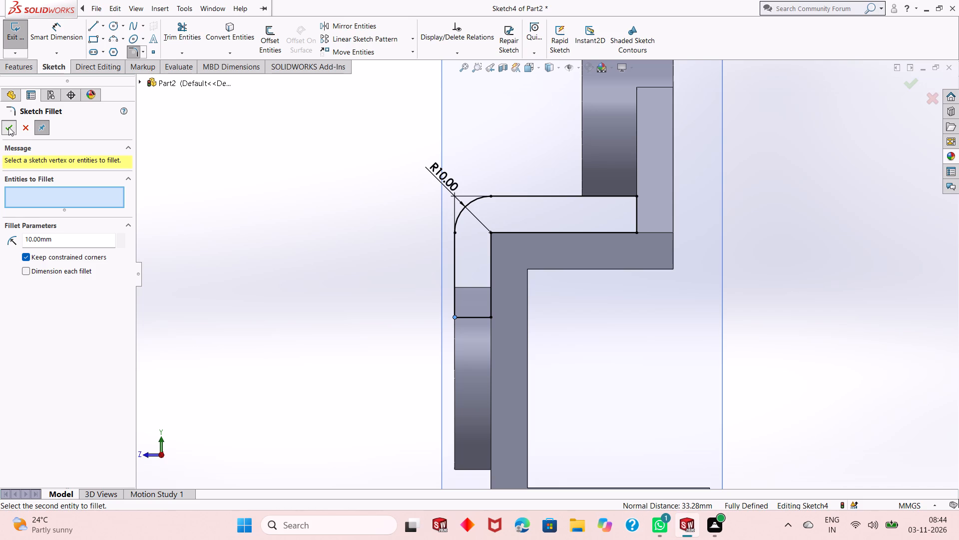
left_click(9, 127)
left_click(9, 127)
left_click(189, 178)
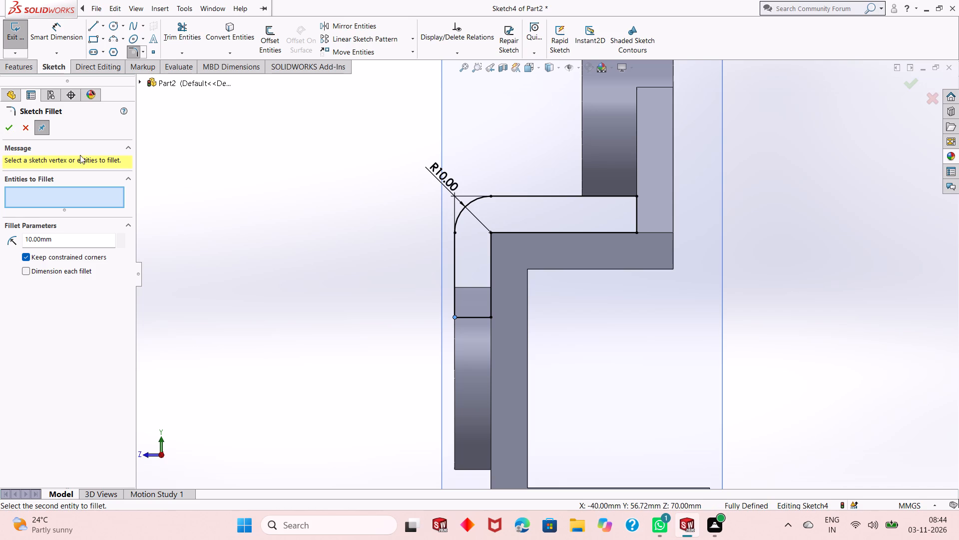
left_click(8, 130)
triple_click(8, 130)
double_click(8, 130)
scroll(457, 215, "up", 2)
scroll(555, 227, "down", 2)
left_click(312, 234)
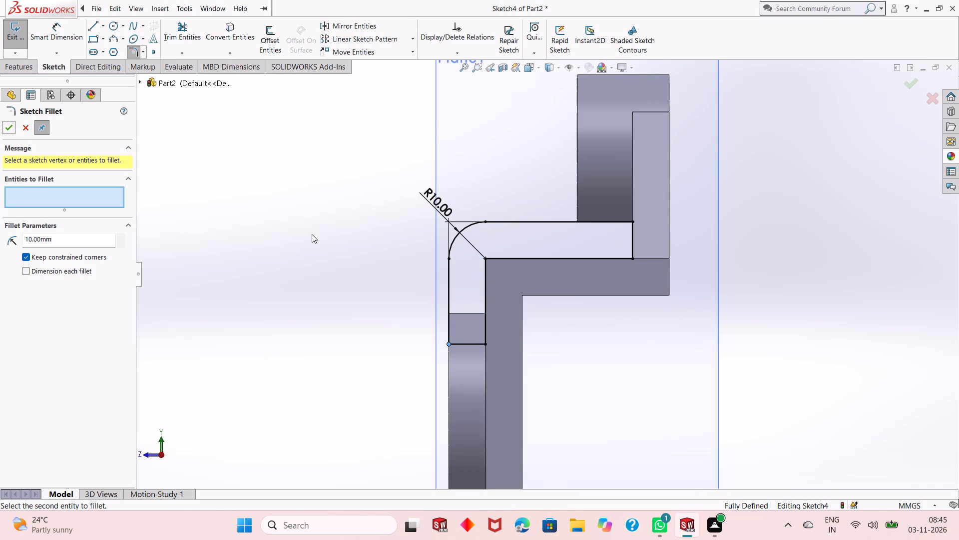
right_click(364, 251)
left_click(402, 327)
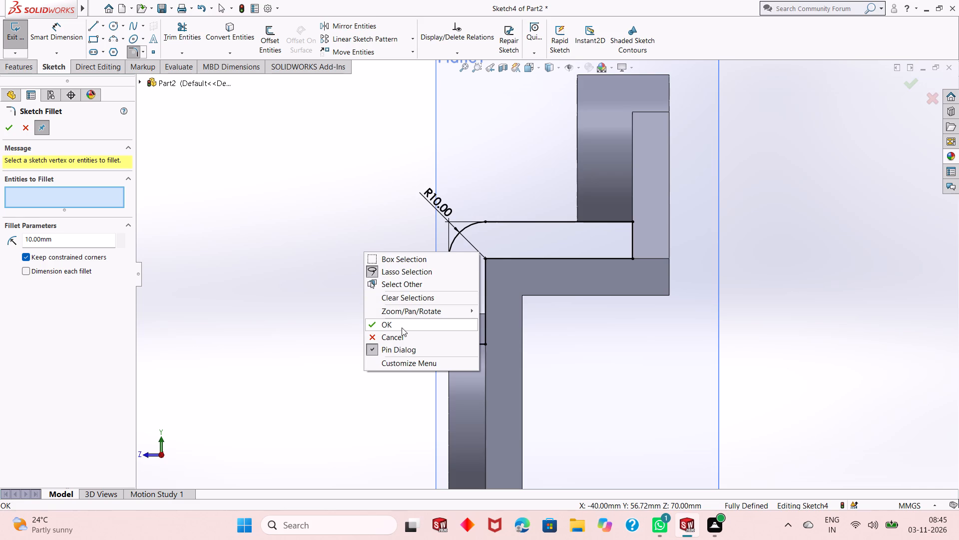
left_click(25, 65)
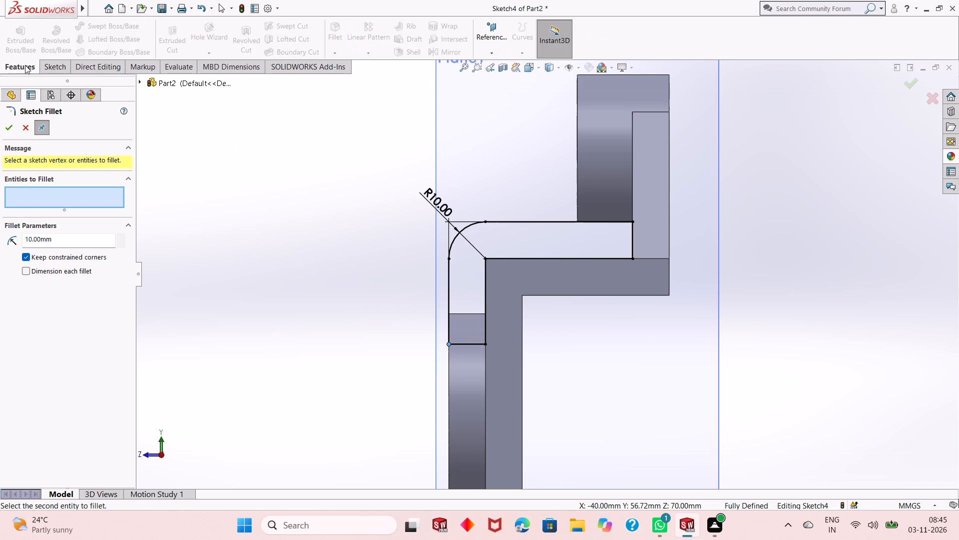
left_click(16, 126)
left_click(27, 126)
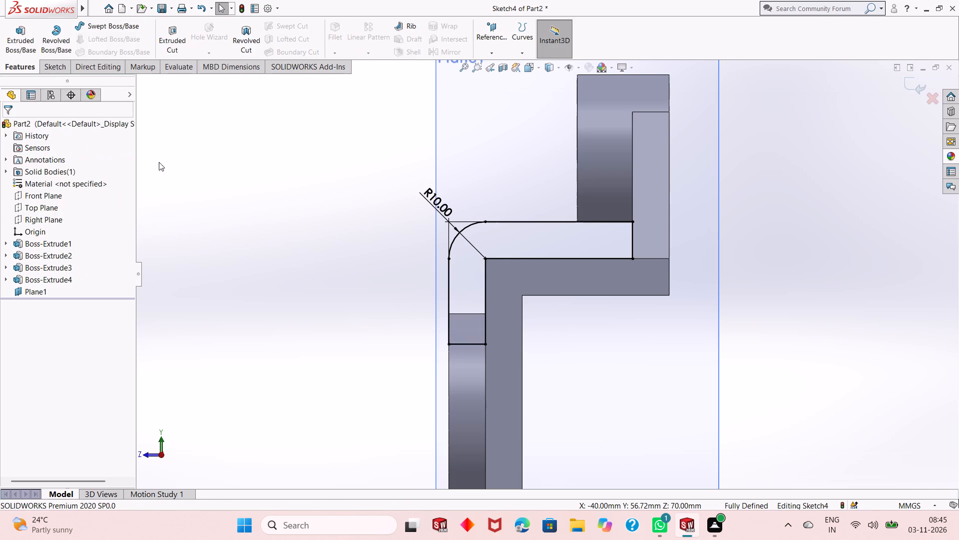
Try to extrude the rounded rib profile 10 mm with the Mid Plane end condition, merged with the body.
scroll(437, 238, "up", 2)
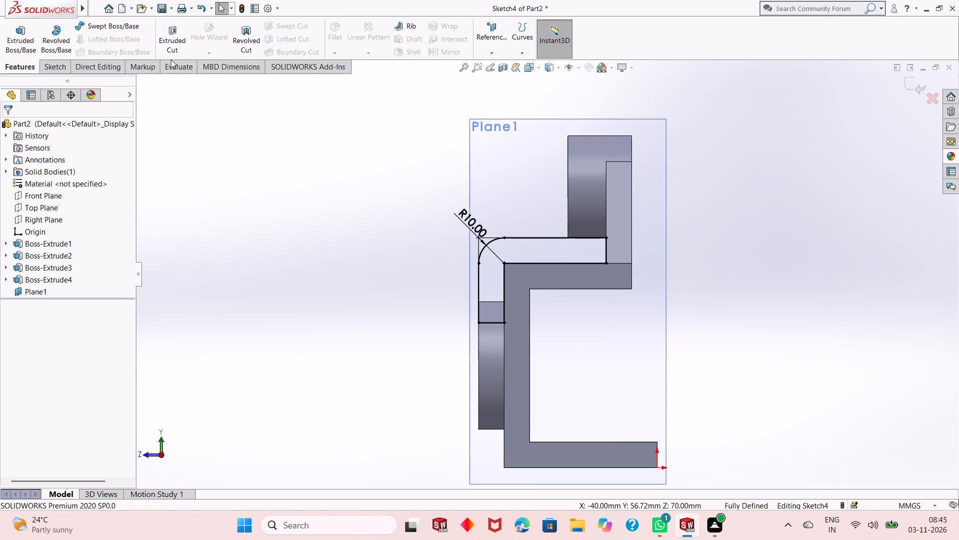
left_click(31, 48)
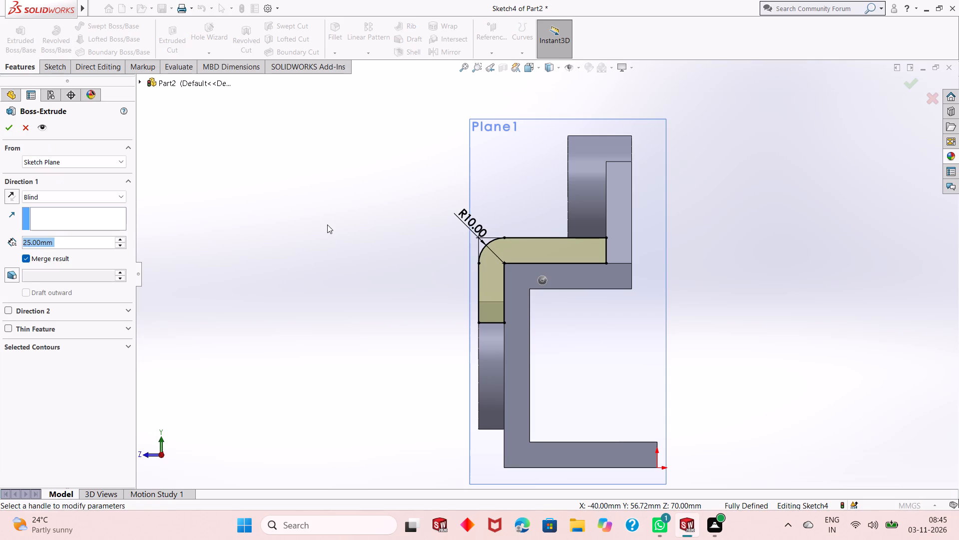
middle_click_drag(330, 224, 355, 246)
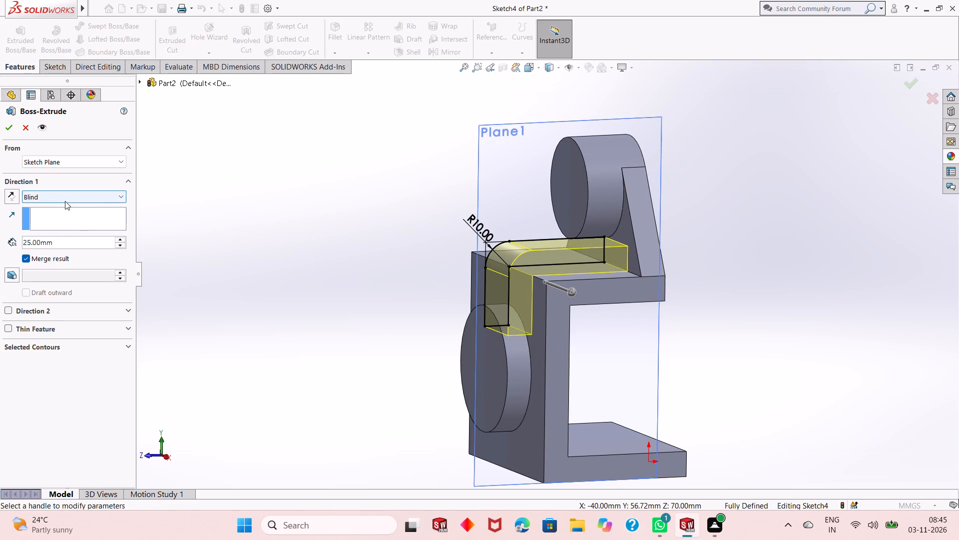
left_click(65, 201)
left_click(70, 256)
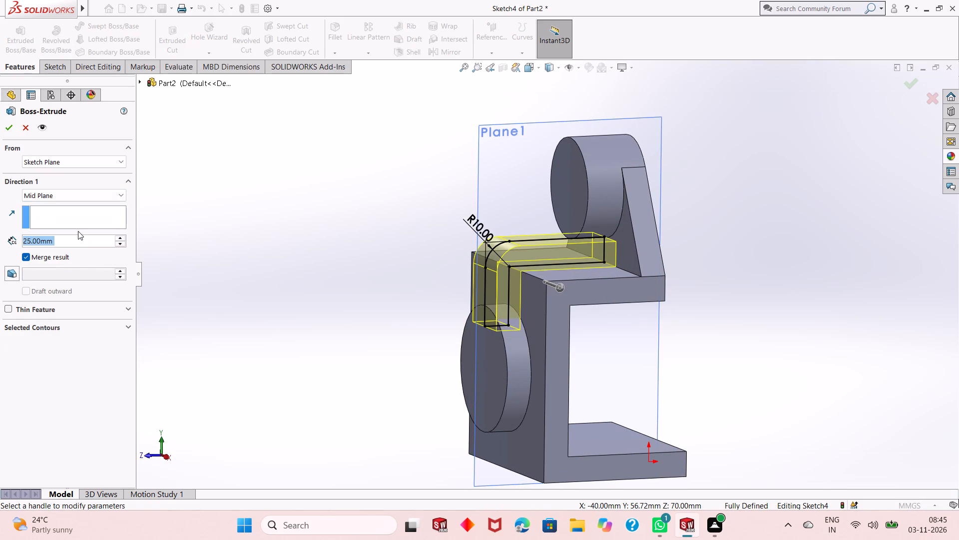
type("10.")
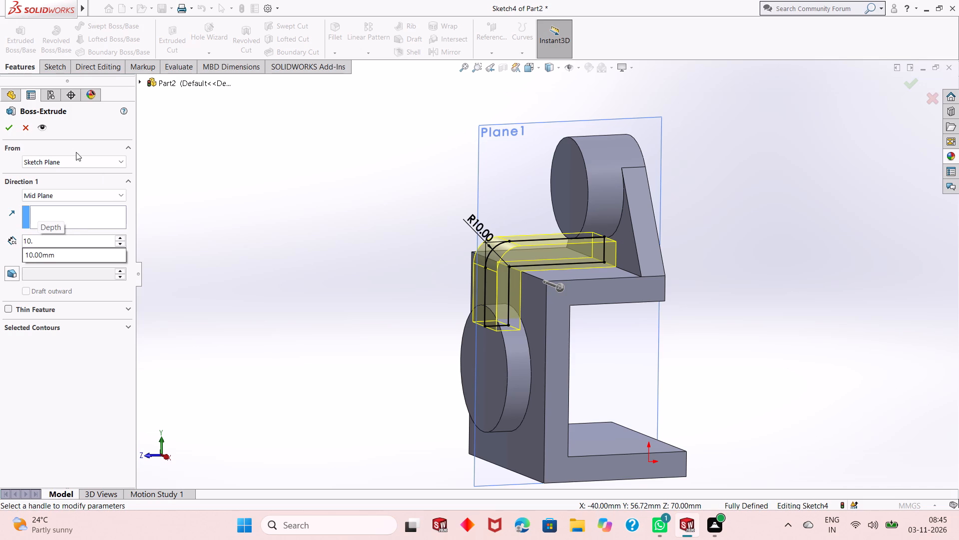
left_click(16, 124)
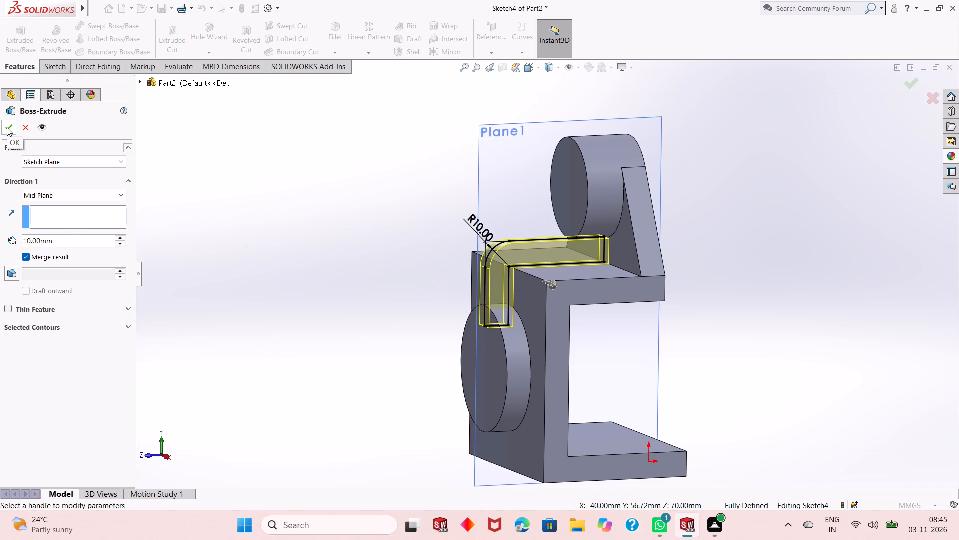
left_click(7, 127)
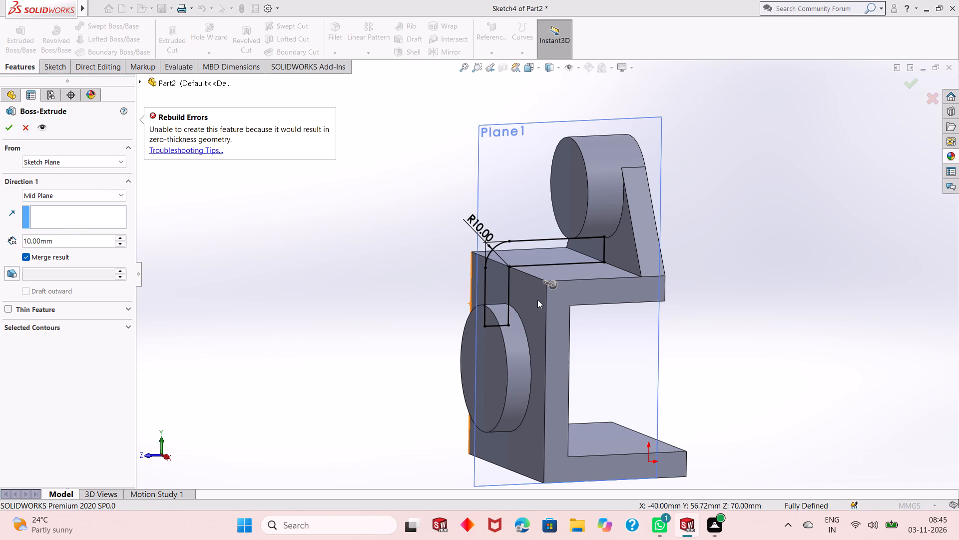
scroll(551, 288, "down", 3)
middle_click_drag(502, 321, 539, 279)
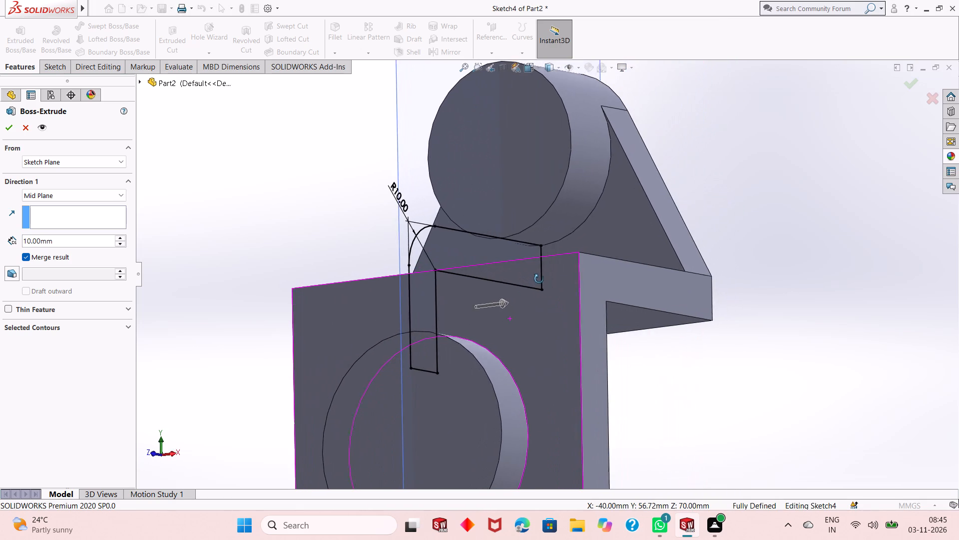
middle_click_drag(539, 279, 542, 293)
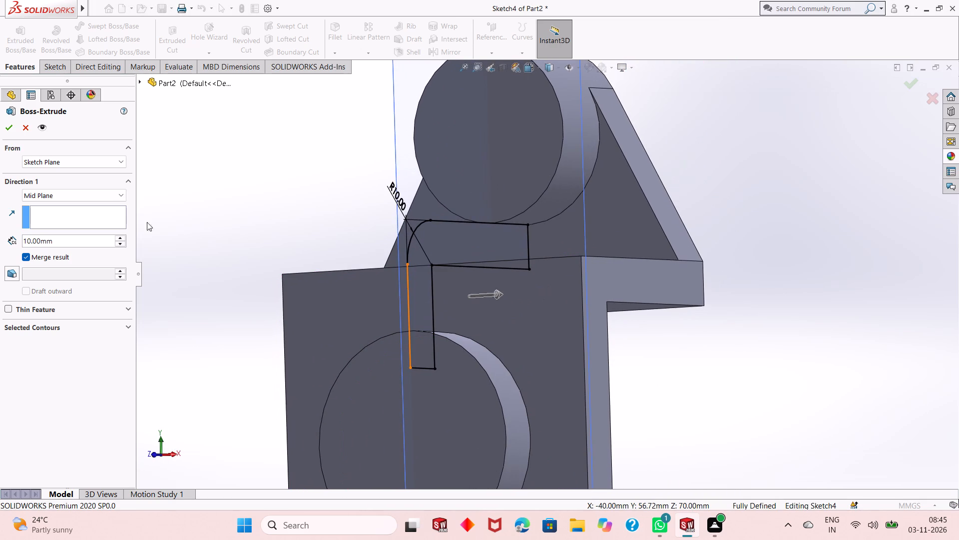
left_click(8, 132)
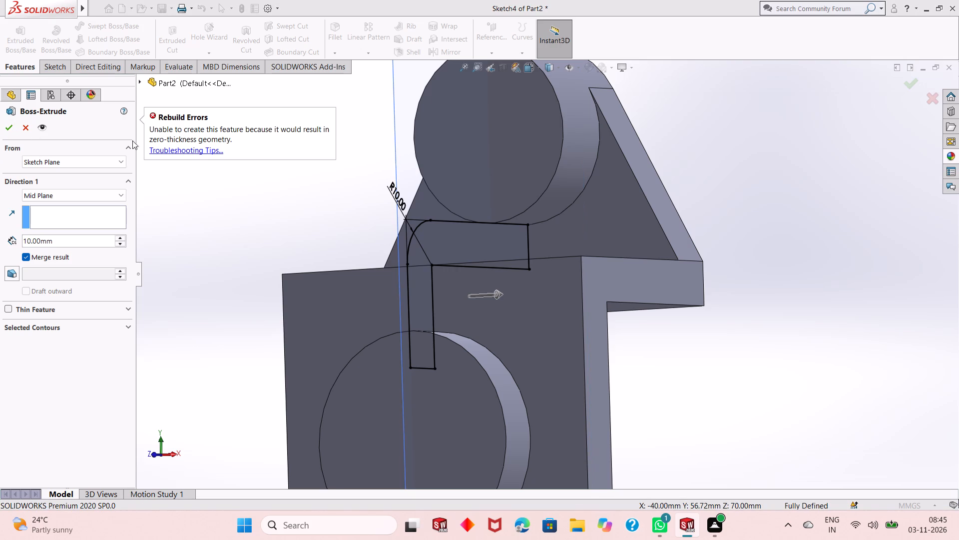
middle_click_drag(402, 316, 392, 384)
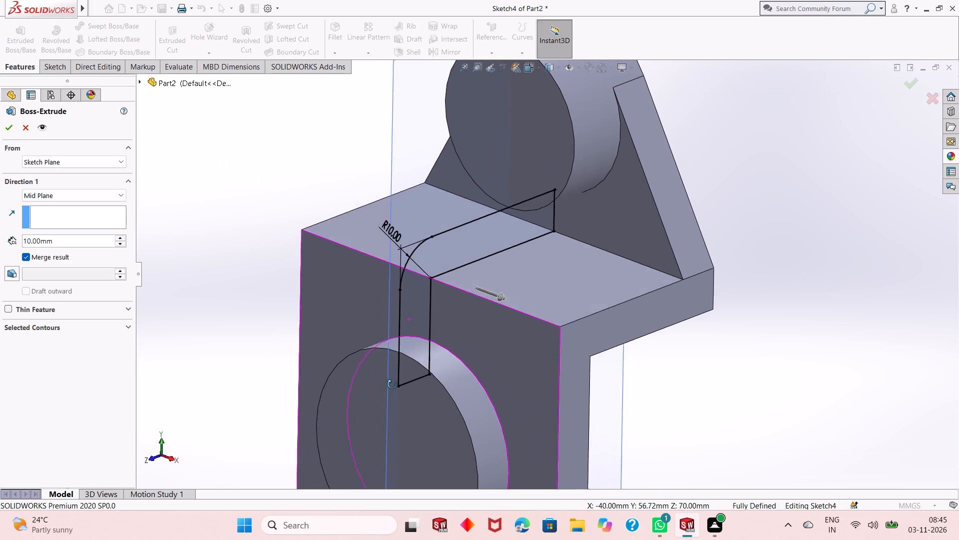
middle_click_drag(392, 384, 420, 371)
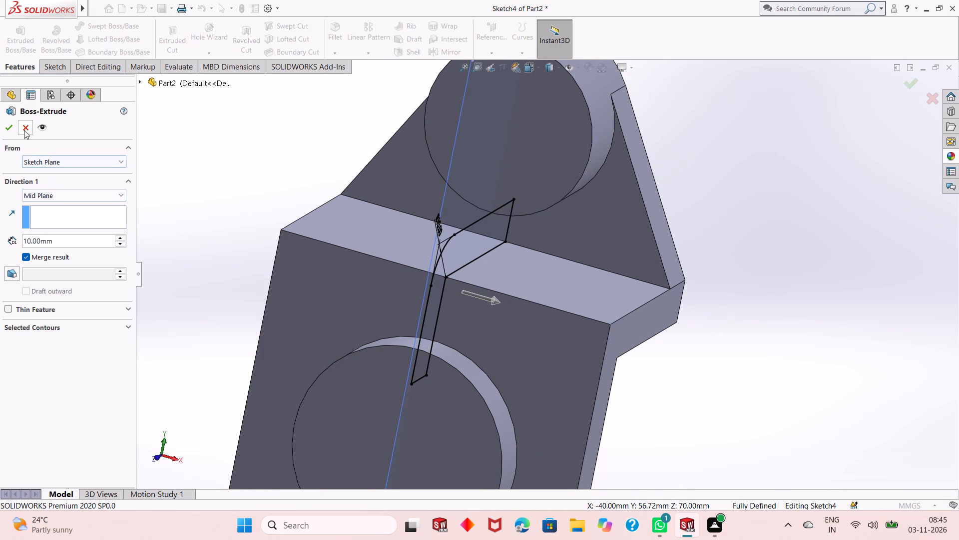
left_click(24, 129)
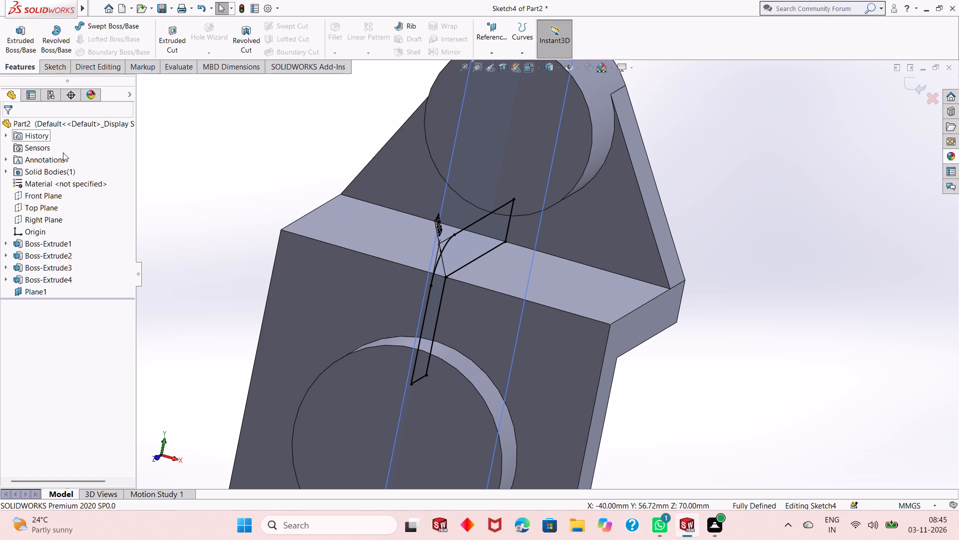
Undo the rib profile's fillet, Fix relations and closing lines, keeping only the 50 mm horizontal line from the lug.
key("ctrl+z")
key("ctrl+z")
key("ctrl+z")
key("ctrl+z")
key("ctrl+z")
key("ctrl+z")
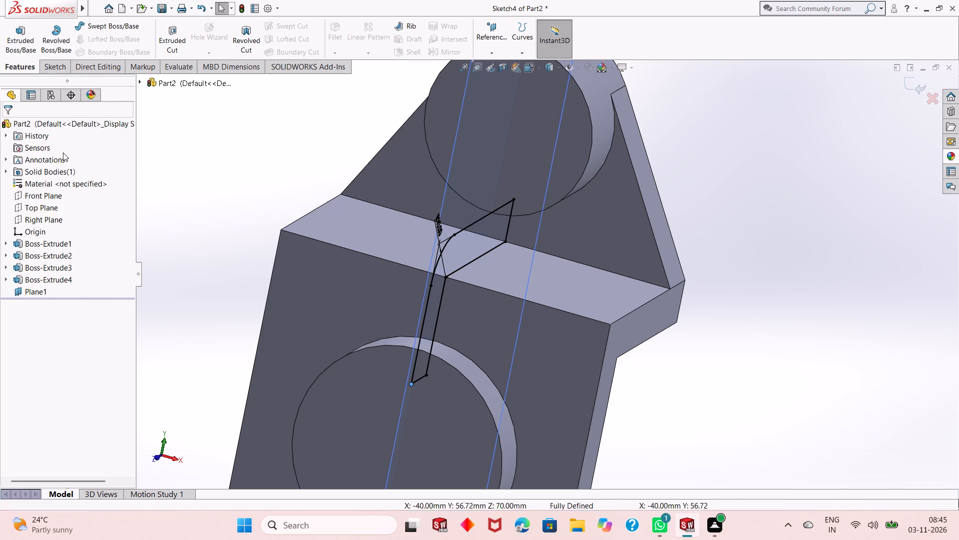
key("ctrl+z")
key("ctrl+z")
key("ctrl+z")
key("ctrl+z")
key("ctrl+z")
key("ctrl+z")
key("ctrl+z")
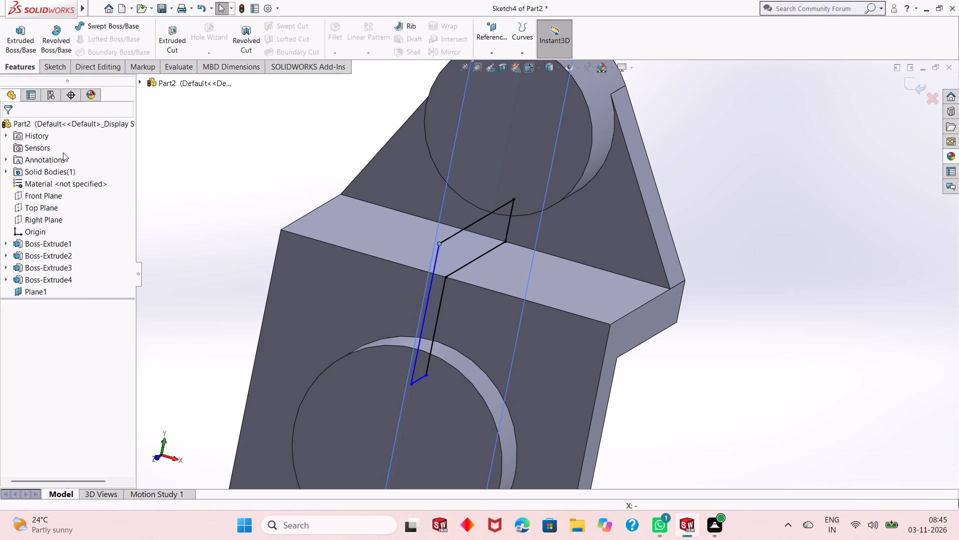
key("ctrl+z")
key("ctrl+z")
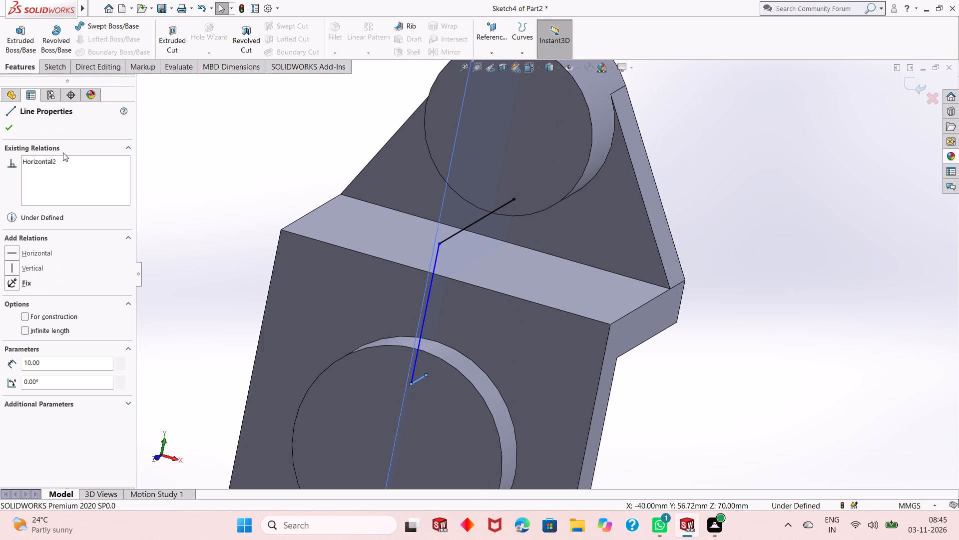
key("ctrl+8")
key("ctrl+z")
key("ctrl+z")
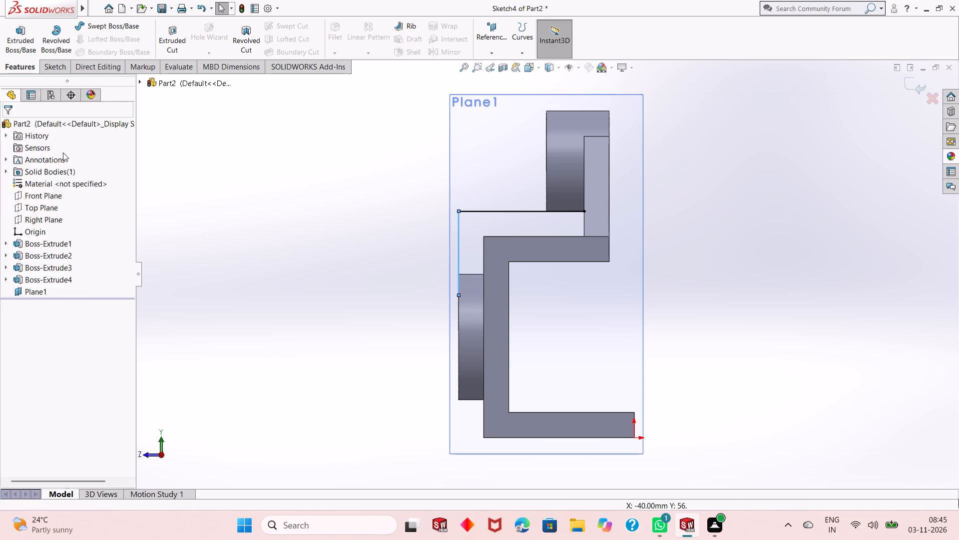
left_click(351, 213)
Draw three lines closing a rectangle under the horizontal line: 10 mm down, 50 mm across along the bracket's top edge, and 10 mm up.
scroll(588, 176, "down", 2)
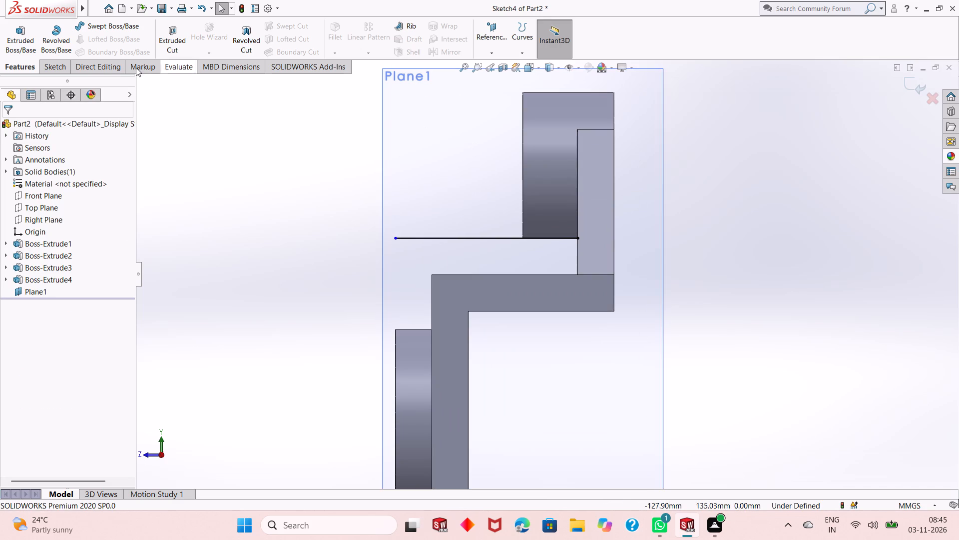
left_click(51, 65)
left_click(93, 27)
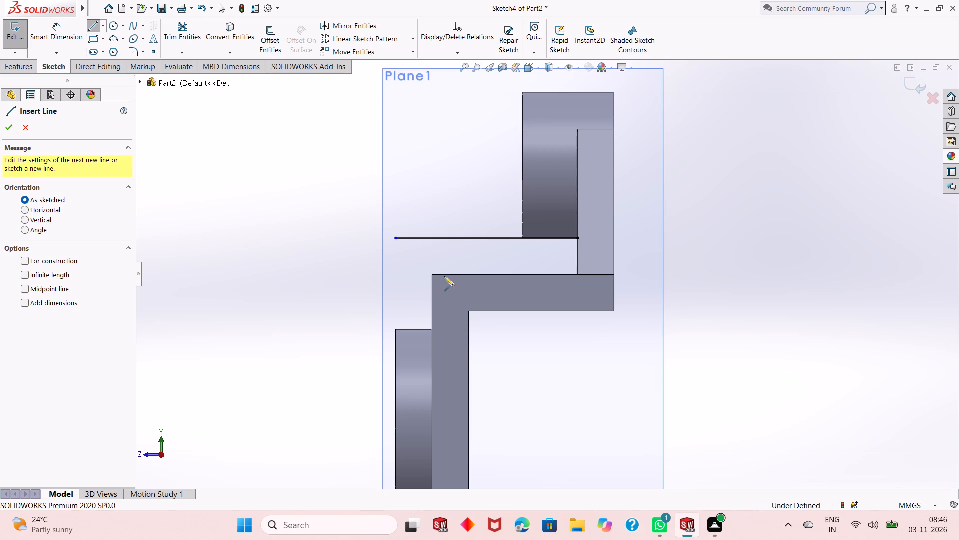
left_click(395, 240)
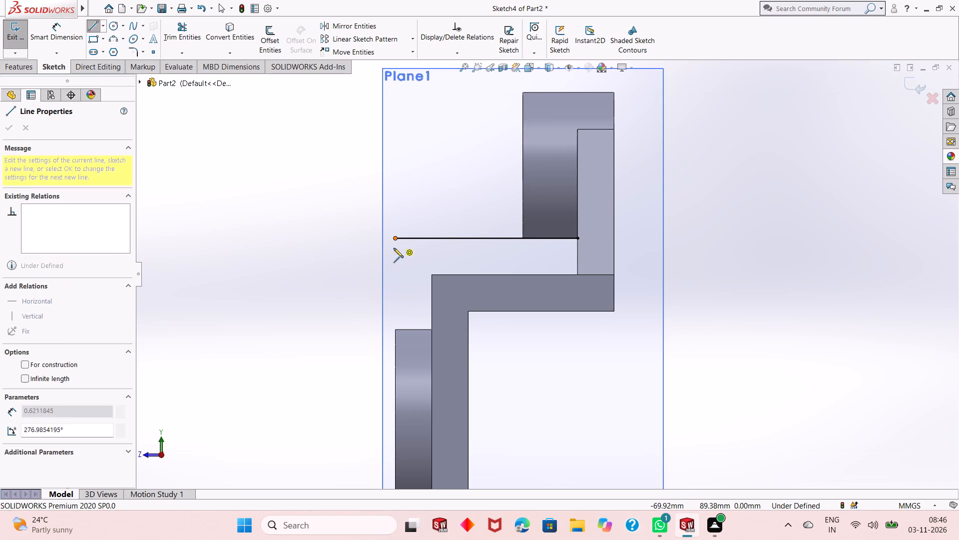
left_click(396, 276)
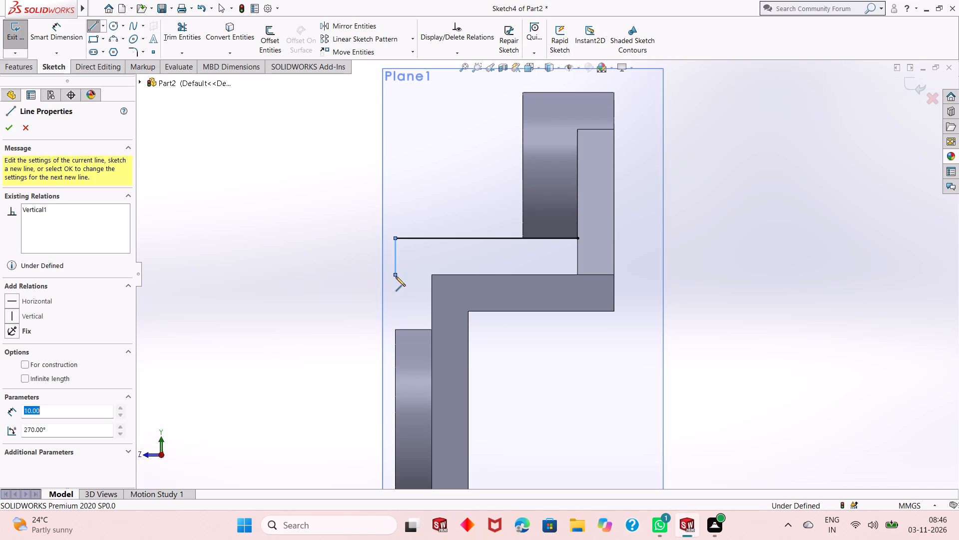
left_click(578, 274)
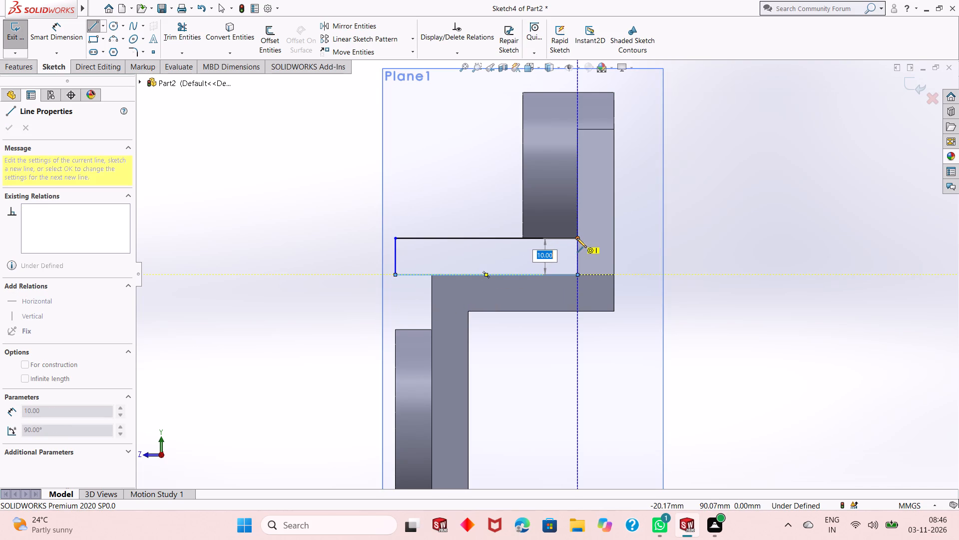
left_click(577, 238)
left_click(7, 132)
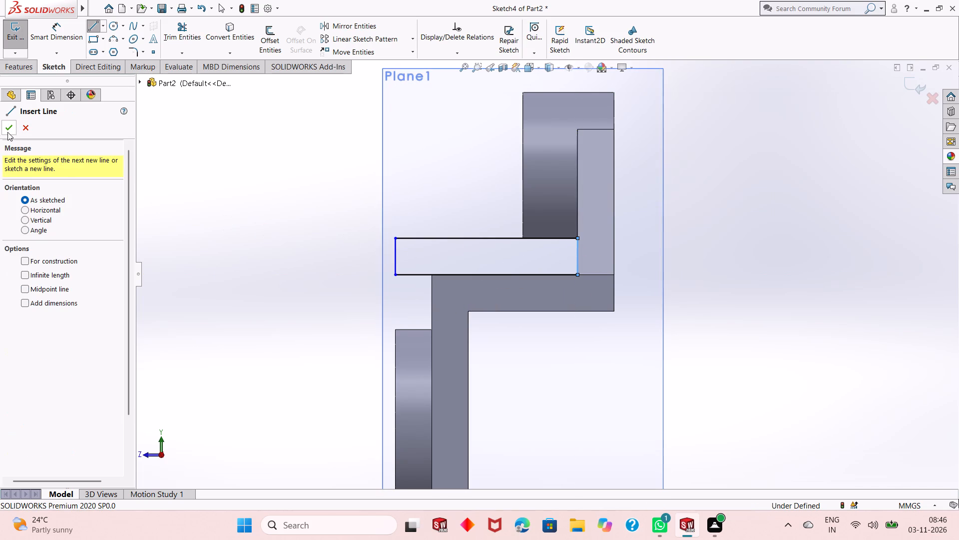
Dimension the rectangle's lower horizontal line at 50 mm and leave the dimension command.
left_click(62, 38)
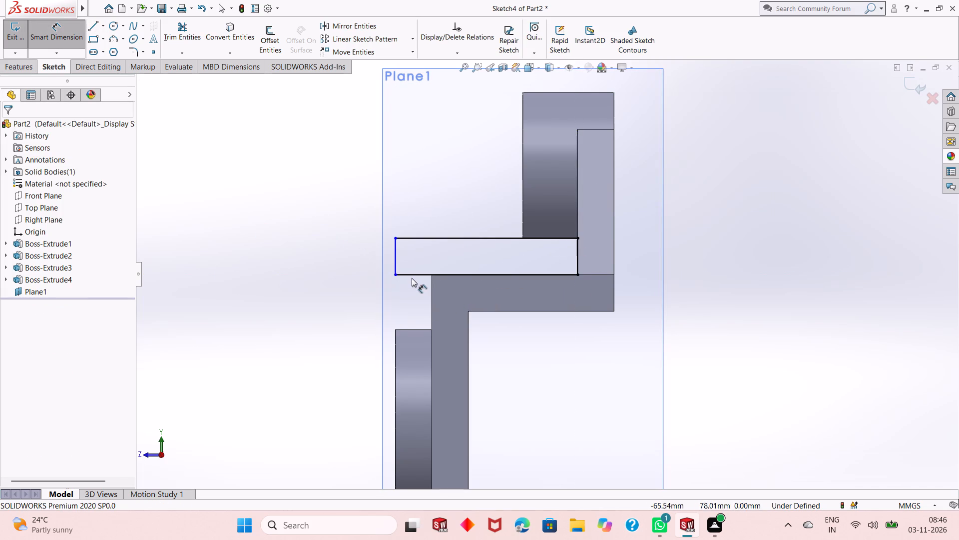
left_click(412, 273)
left_click(412, 302)
key("Return")
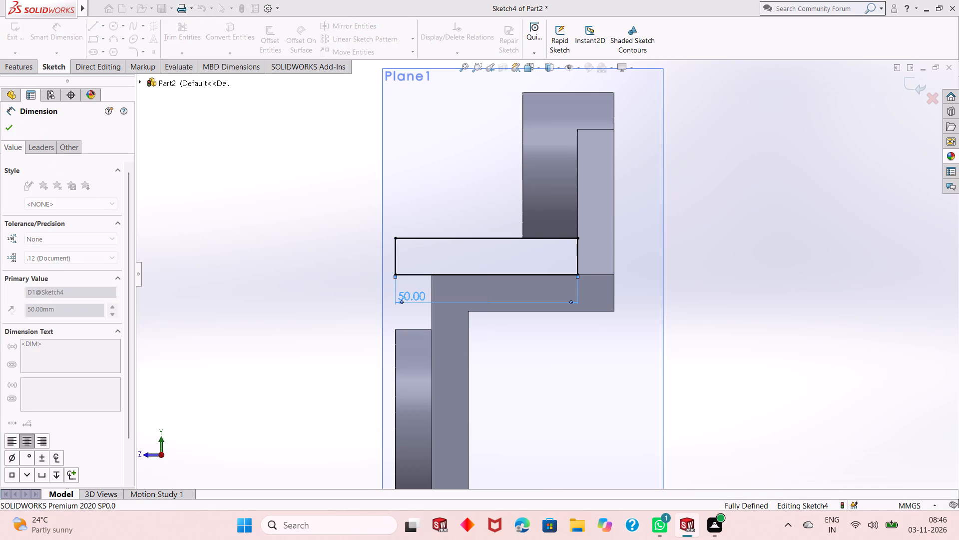
right_click(289, 228)
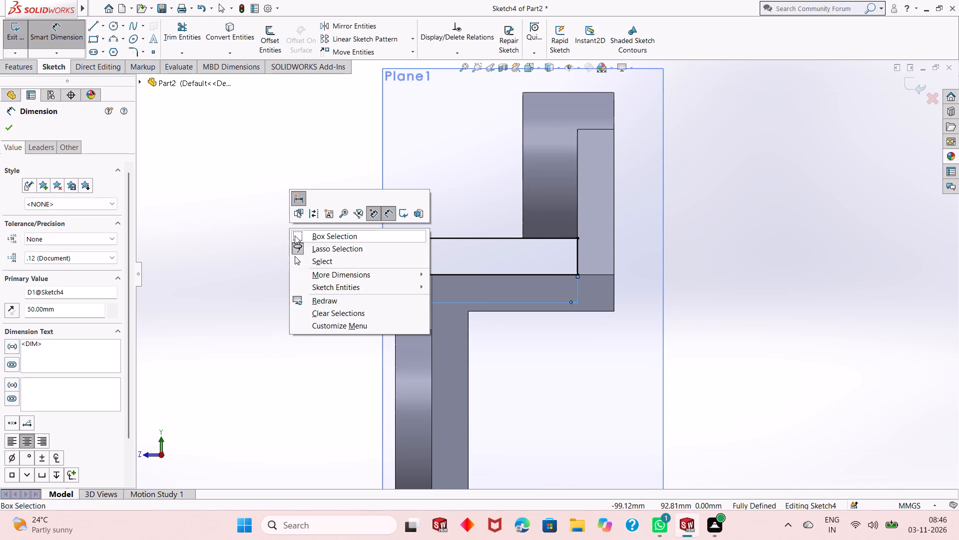
left_click(302, 259)
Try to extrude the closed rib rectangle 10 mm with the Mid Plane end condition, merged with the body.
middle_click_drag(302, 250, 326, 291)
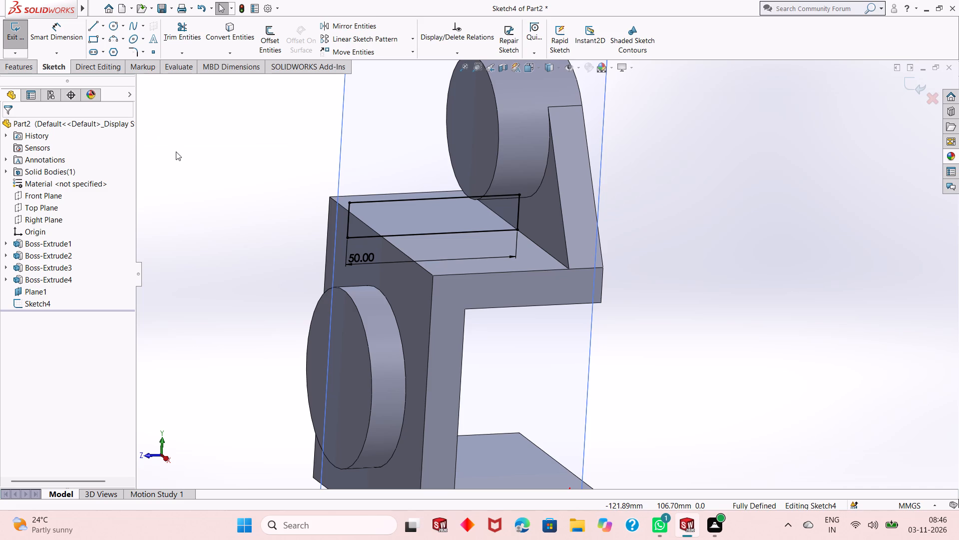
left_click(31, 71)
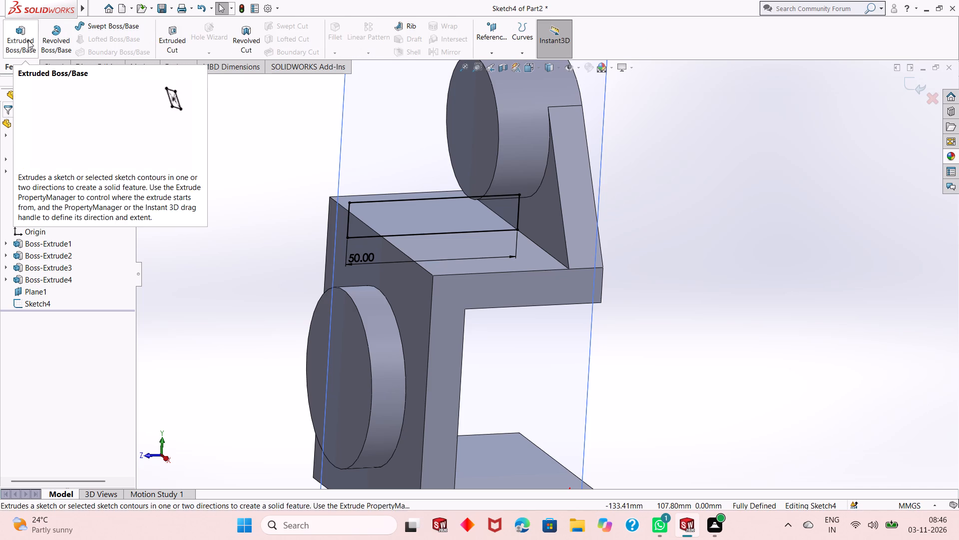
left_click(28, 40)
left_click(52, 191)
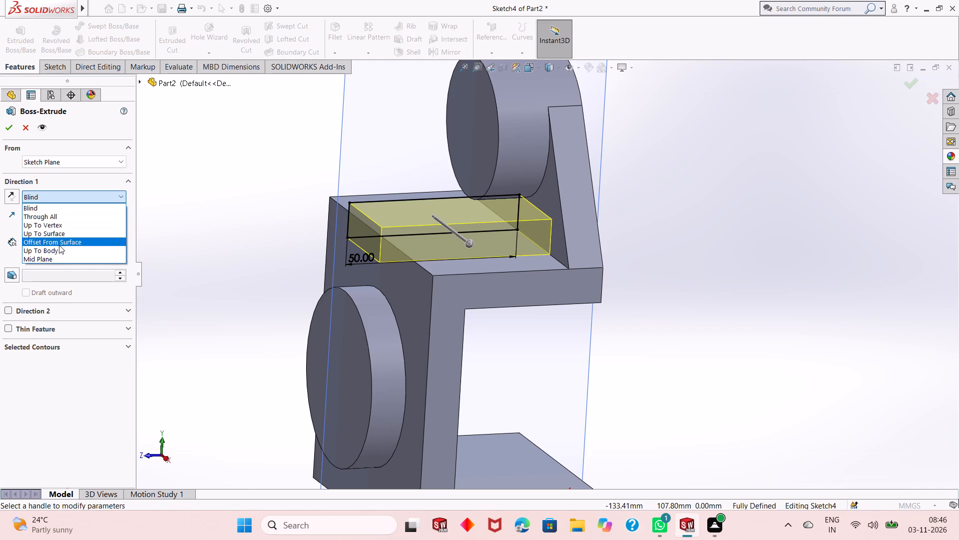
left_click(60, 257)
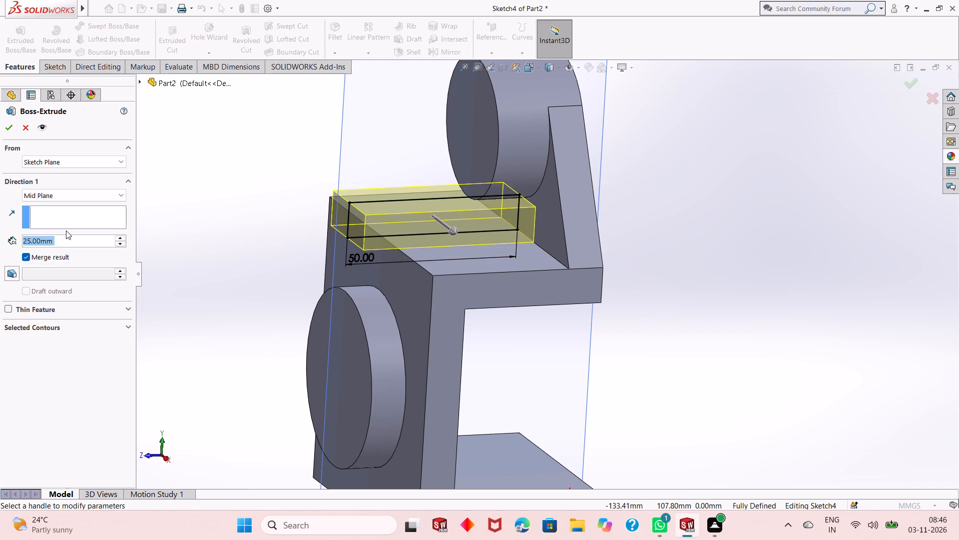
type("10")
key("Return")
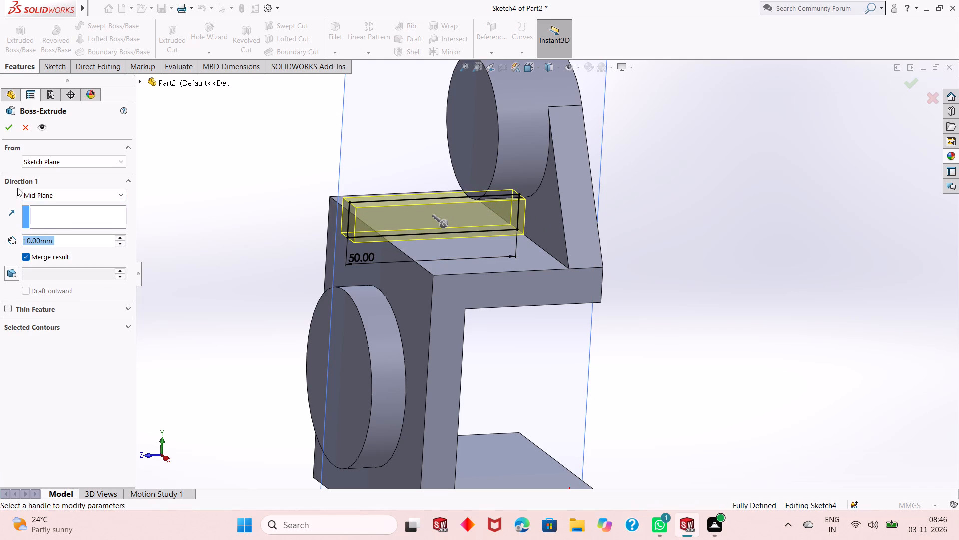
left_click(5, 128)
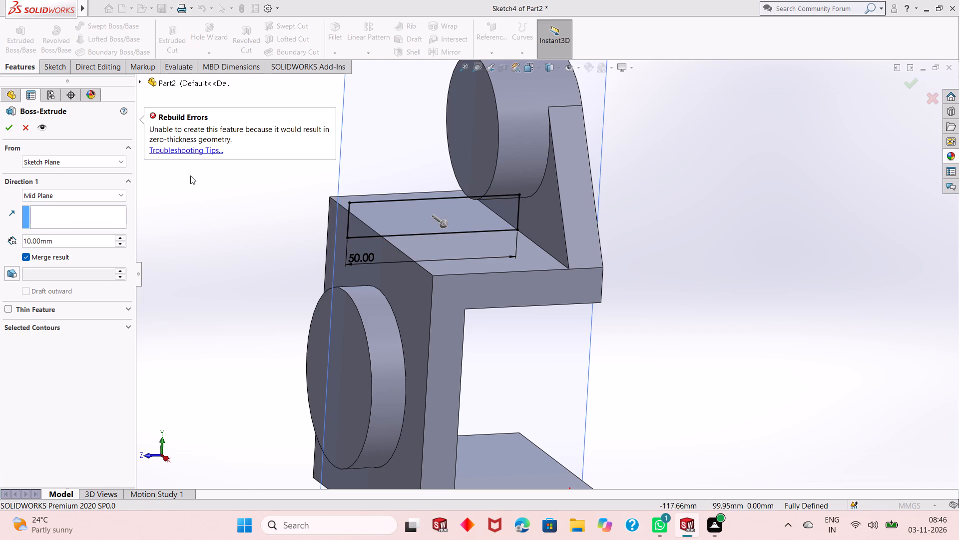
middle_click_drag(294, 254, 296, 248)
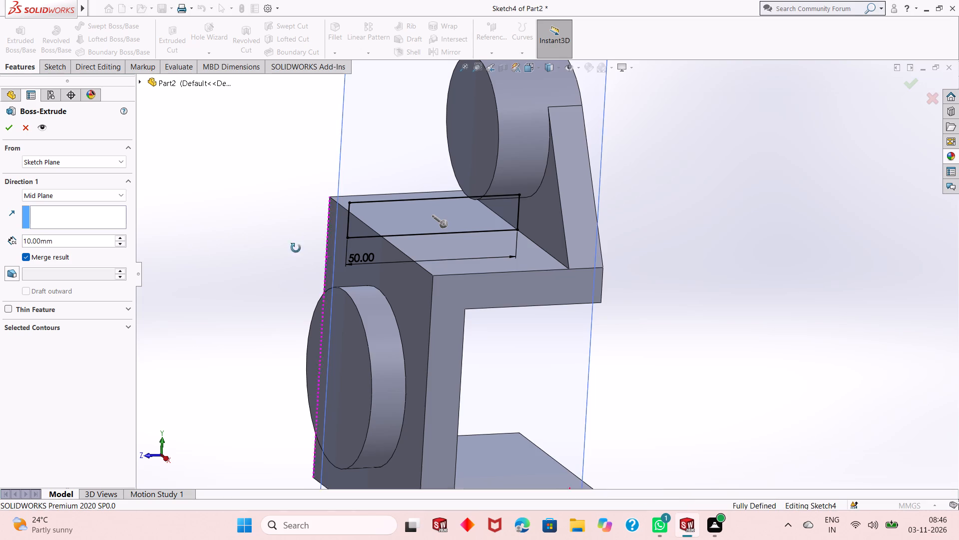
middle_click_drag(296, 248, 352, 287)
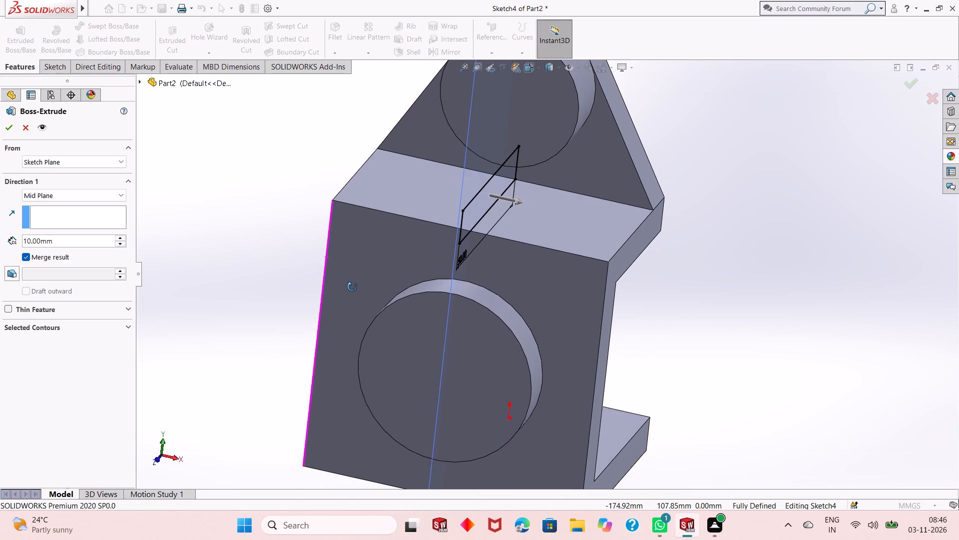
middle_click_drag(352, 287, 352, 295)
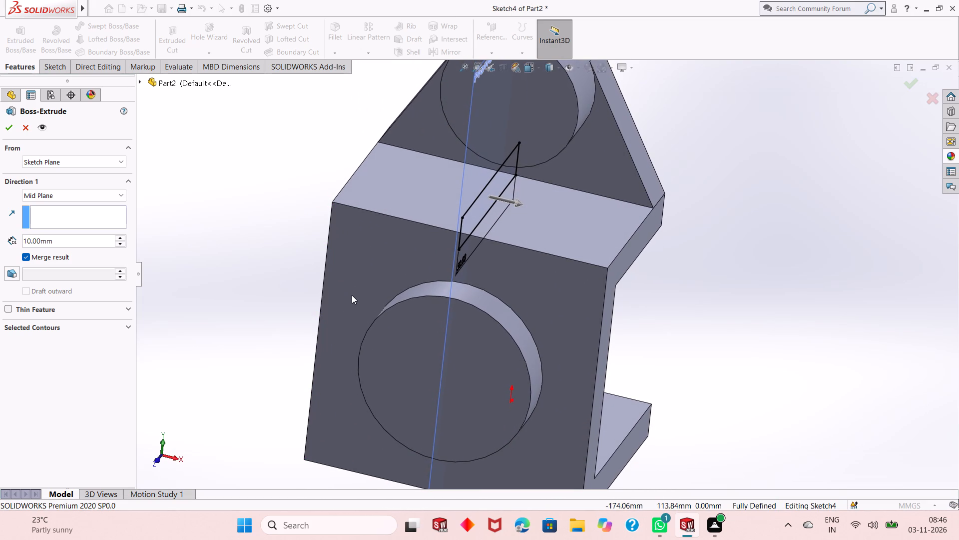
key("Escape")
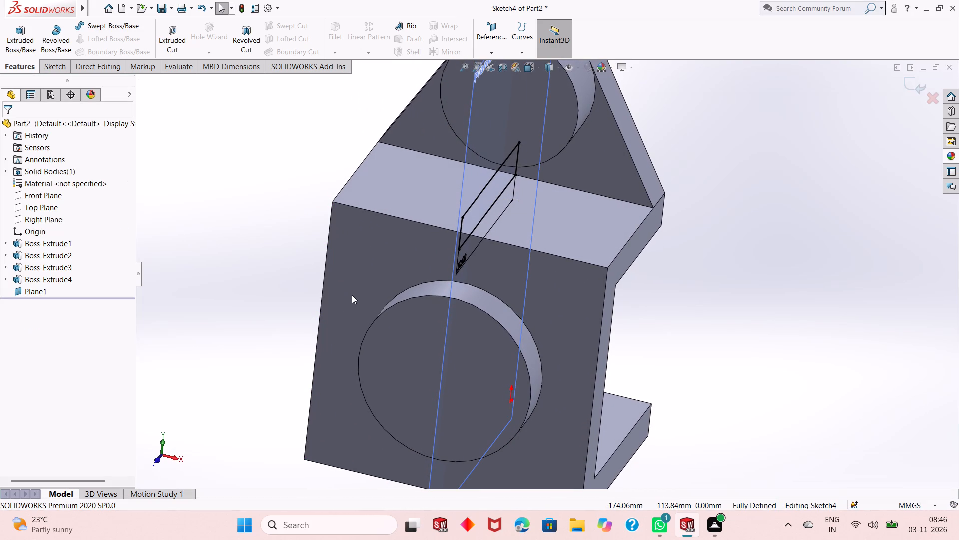
Undo the whole rib sketch and the reference plane Plane1, keeping only the bracket's four extruded features.
key("ctrl+z")
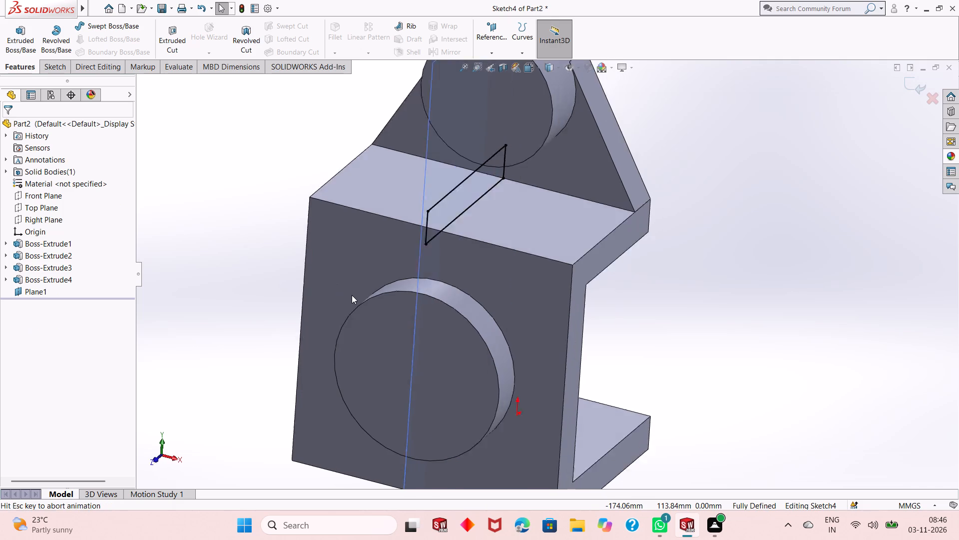
key("ctrl+z")
key("ctrl+z")
key("ctrl+z")
key("ctrl+z")
key("ctrl+z")
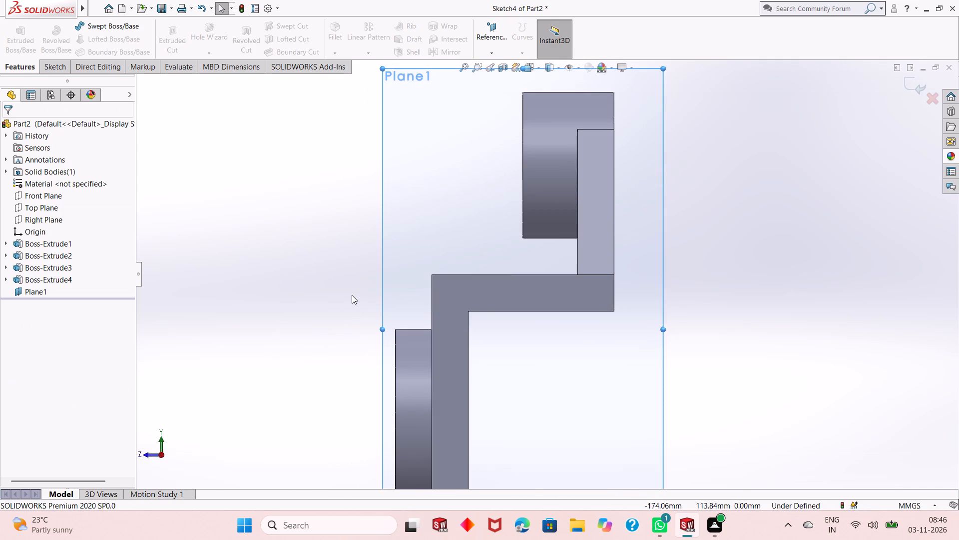
key("ctrl+z")
key("ctrl+z")
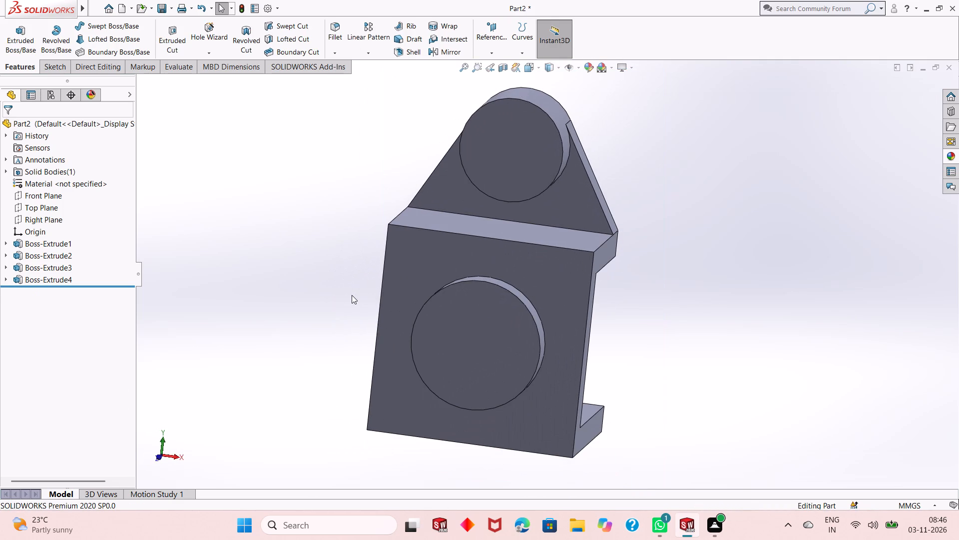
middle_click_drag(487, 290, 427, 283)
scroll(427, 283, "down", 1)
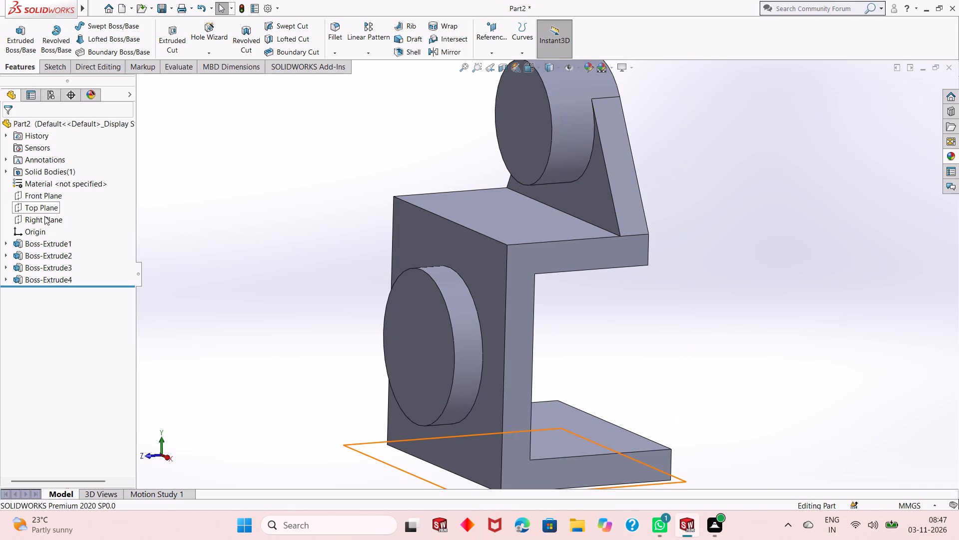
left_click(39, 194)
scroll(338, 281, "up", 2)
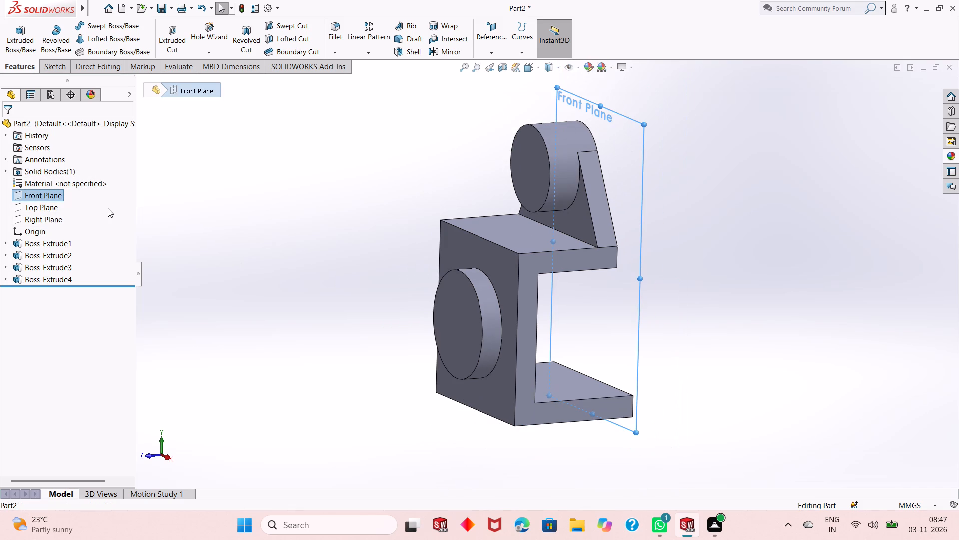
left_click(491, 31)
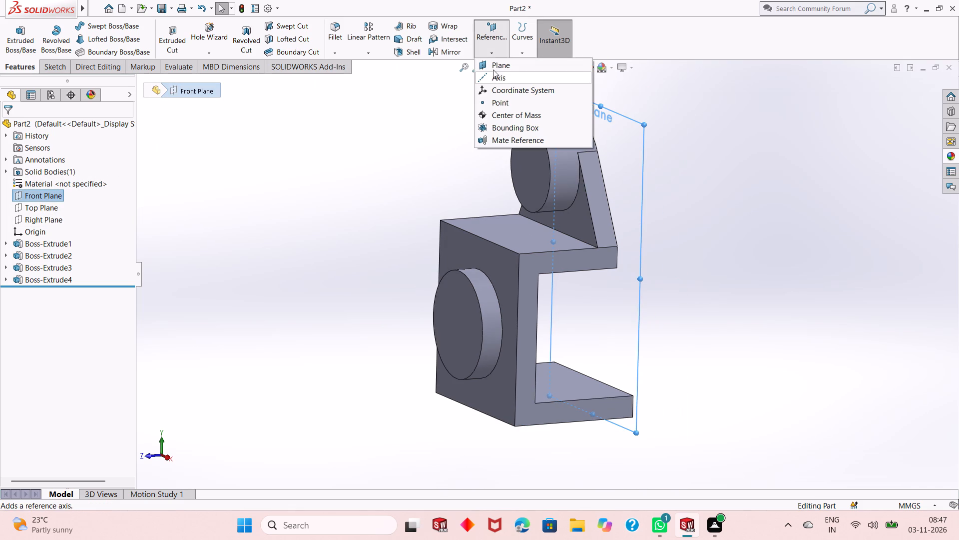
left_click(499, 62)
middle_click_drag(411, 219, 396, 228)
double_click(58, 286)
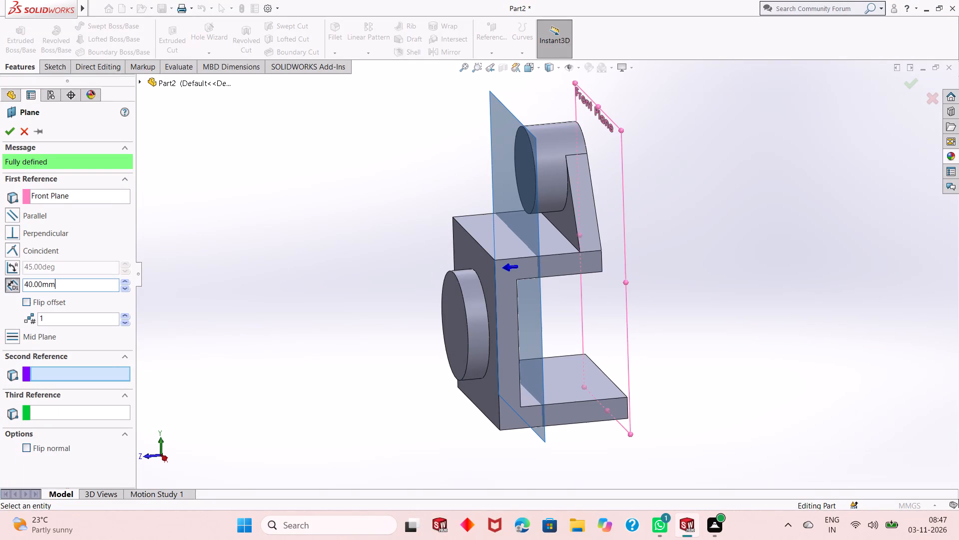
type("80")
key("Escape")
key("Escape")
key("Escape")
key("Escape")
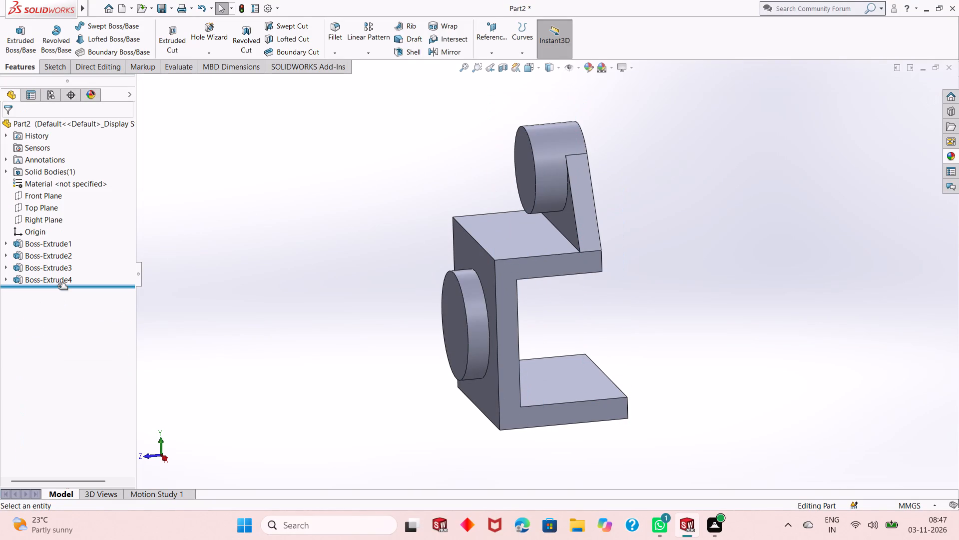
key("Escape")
Sketch a corner rectangle about 11 mm wide and 26 mm high on the circular back boss's face, spanning from the upper cylinder to the boss.
left_click(451, 316)
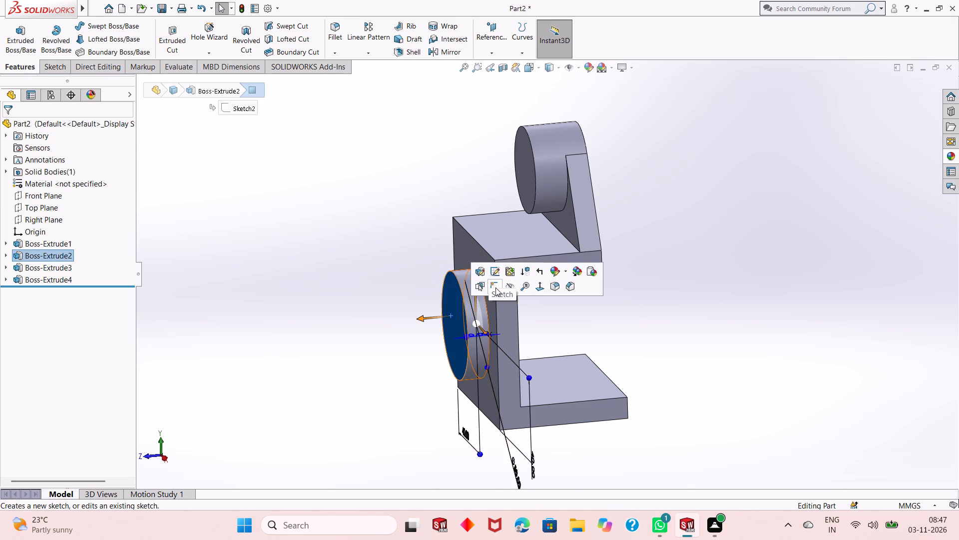
left_click(495, 287)
key("ctrl+8")
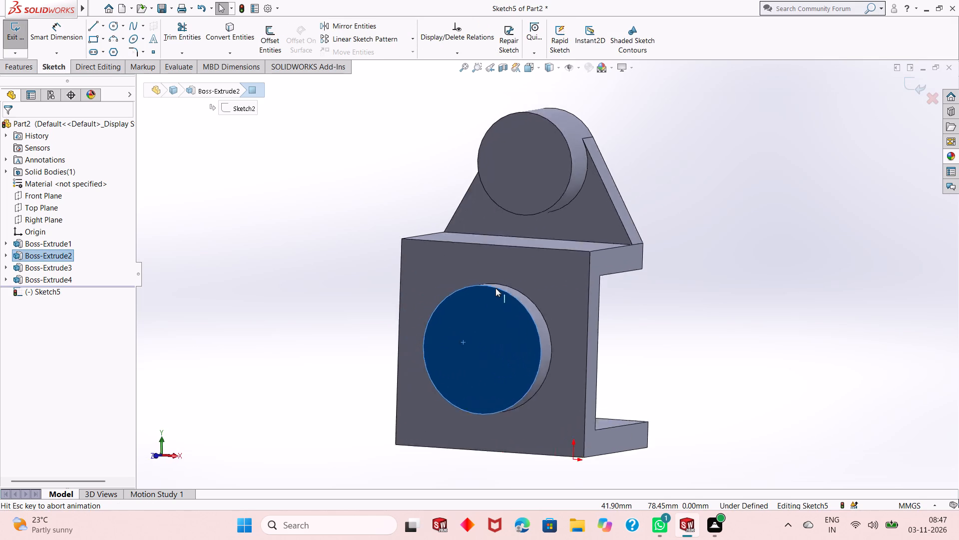
scroll(666, 309, "down", 1)
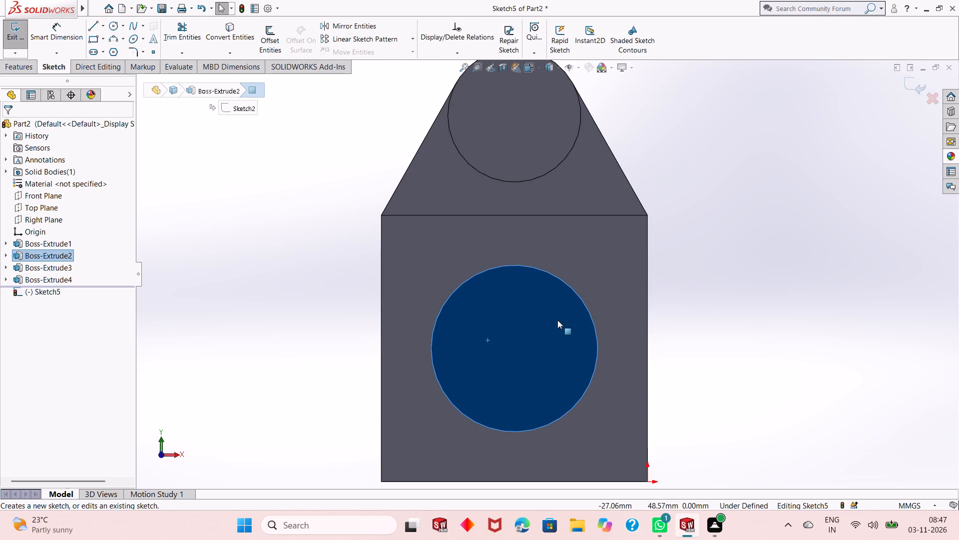
left_click(316, 162)
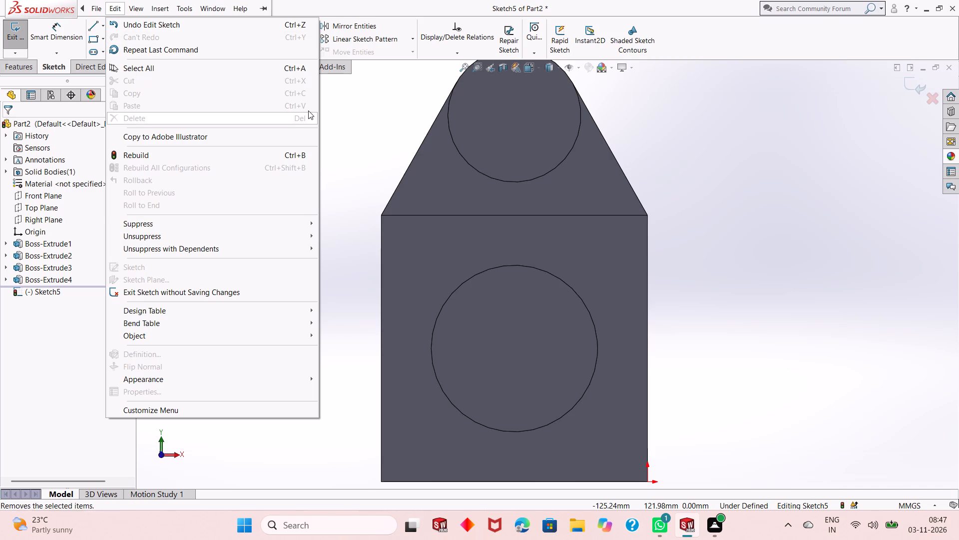
left_click(340, 110)
left_click(95, 39)
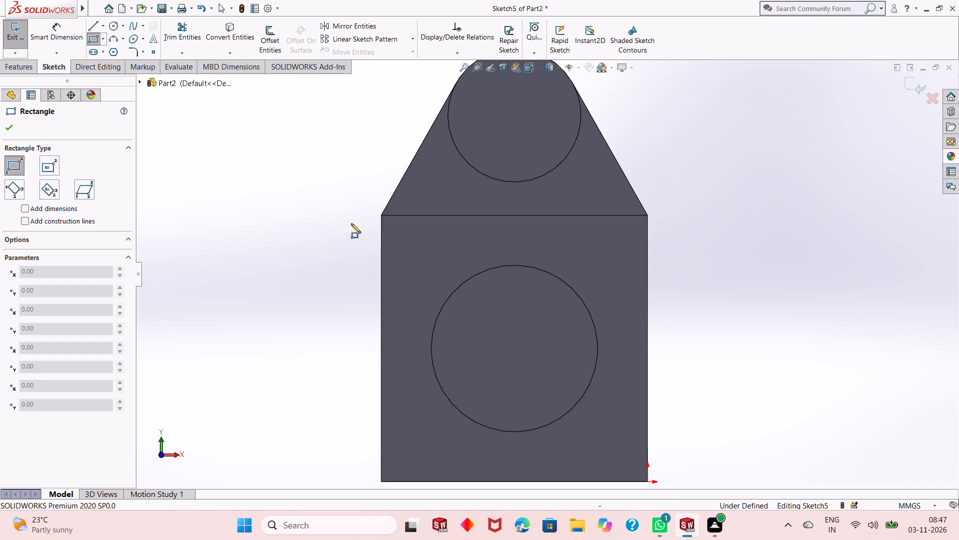
left_click(499, 183)
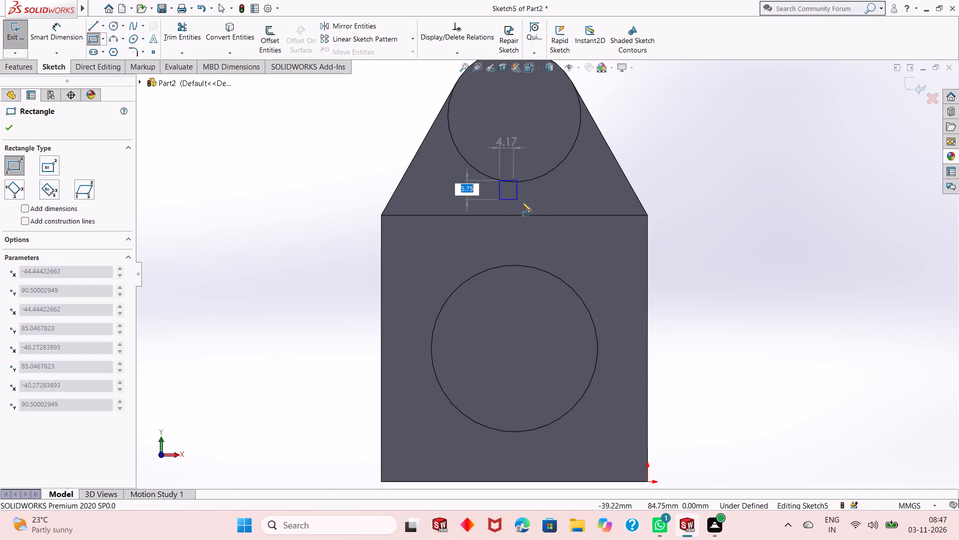
left_click(538, 267)
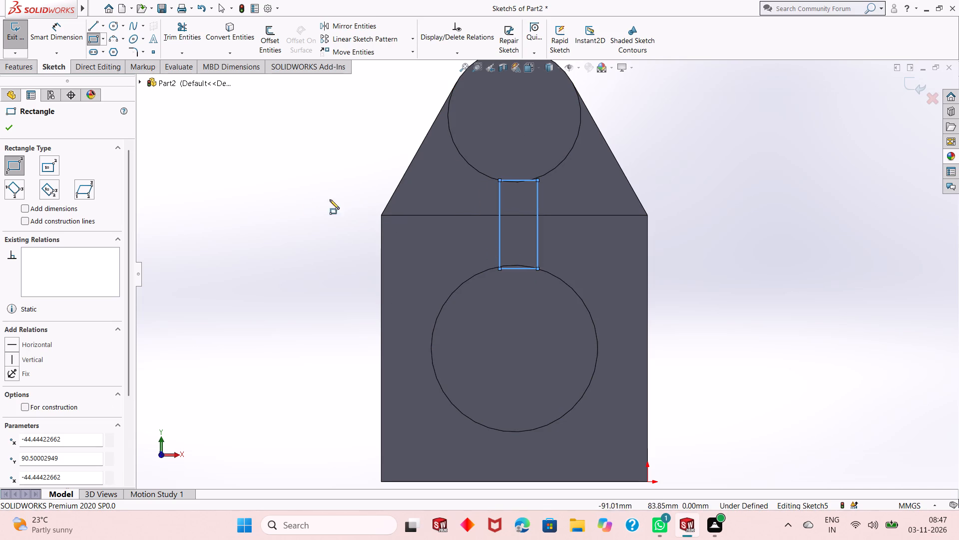
right_click(266, 191)
left_click(281, 200)
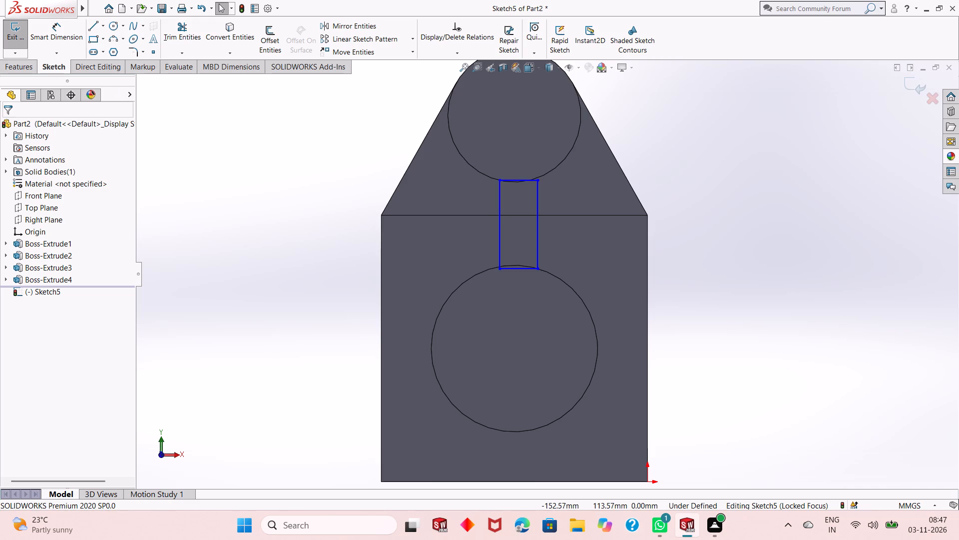
Dimension the rectangle's lower horizontal side at 10 mm.
left_click(43, 37)
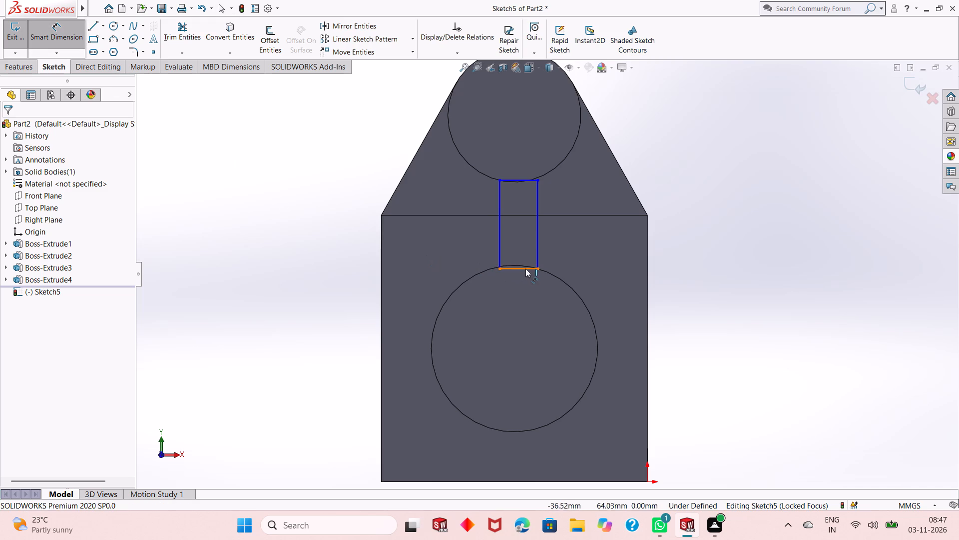
left_click(525, 268)
left_click(530, 314)
type("10")
key("Return")
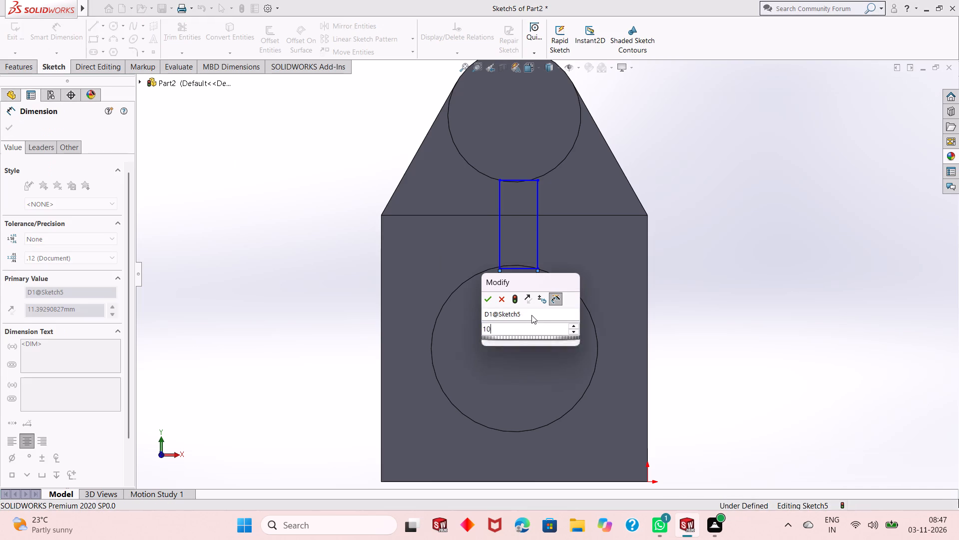
Dimension the rectangle's vertical side and try to set its height to 10+15 mm.
scroll(528, 315, "up", 1)
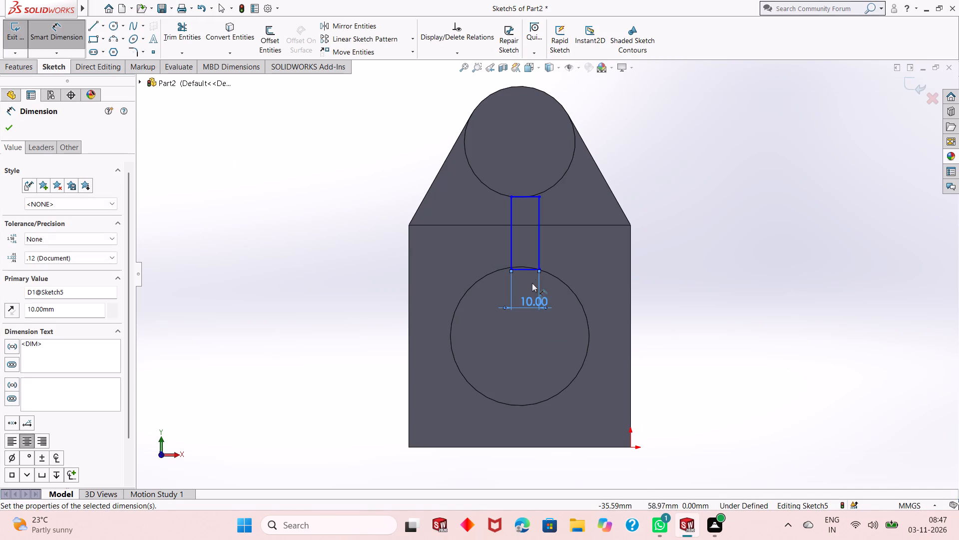
left_click(539, 239)
left_click(673, 200)
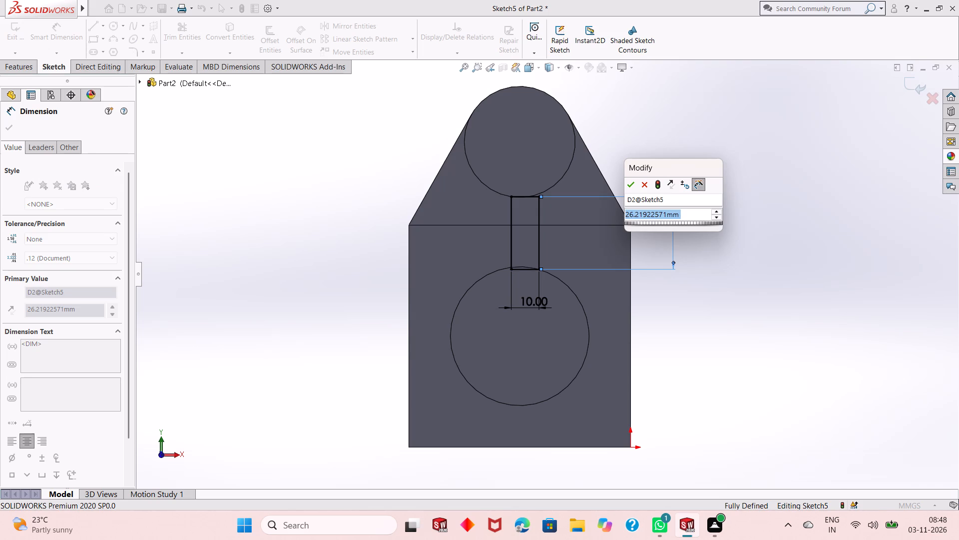
type("10+")
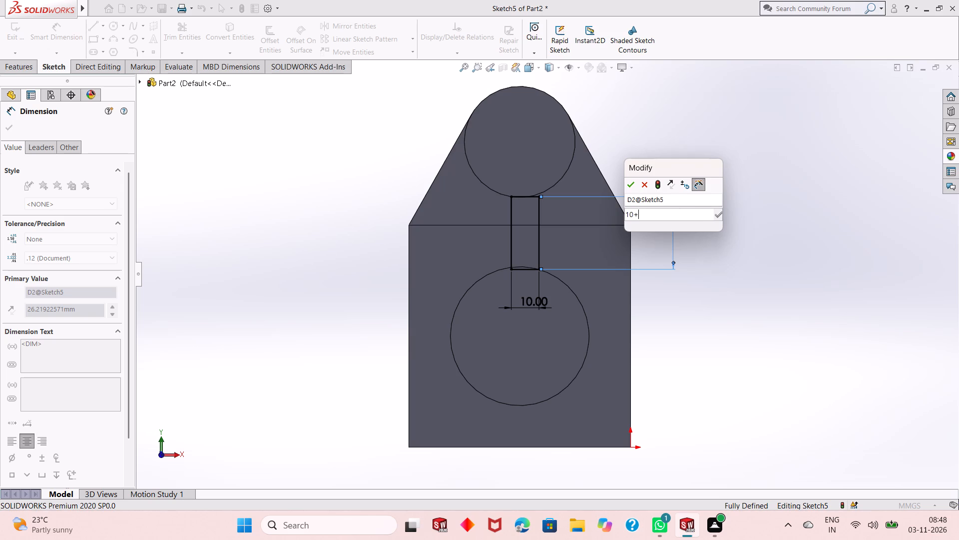
type("15")
key("Return")
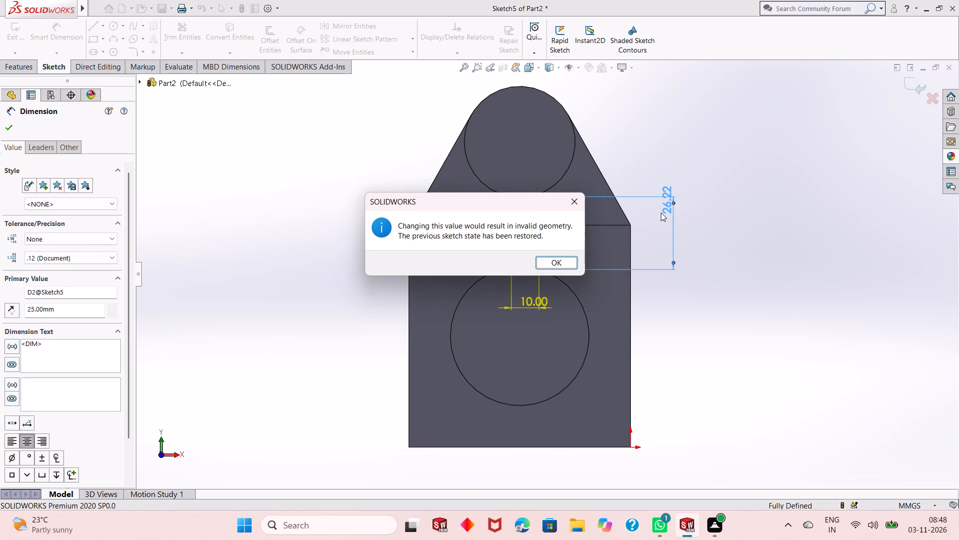
left_click(563, 205)
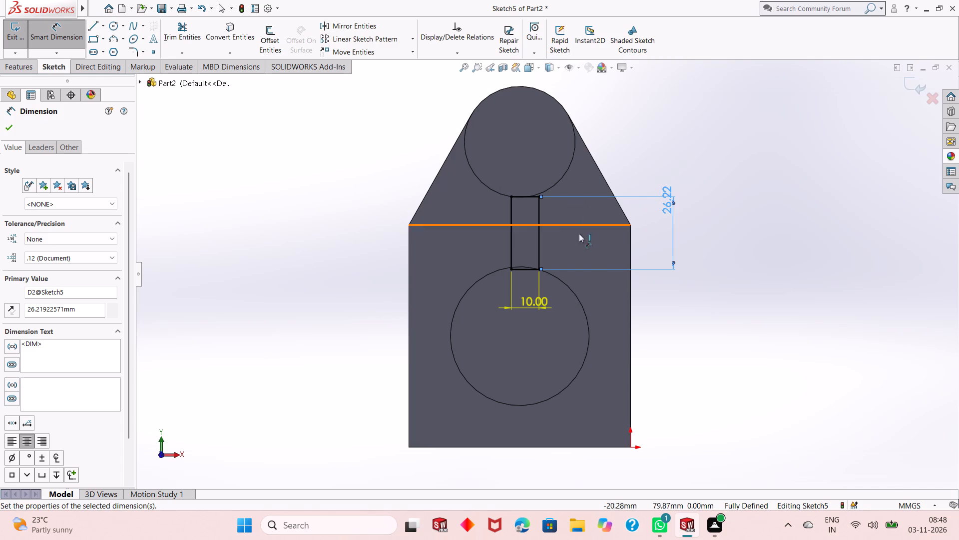
Undo the rectangle's height dimension and its 10 mm width change.
key("ctrl+z")
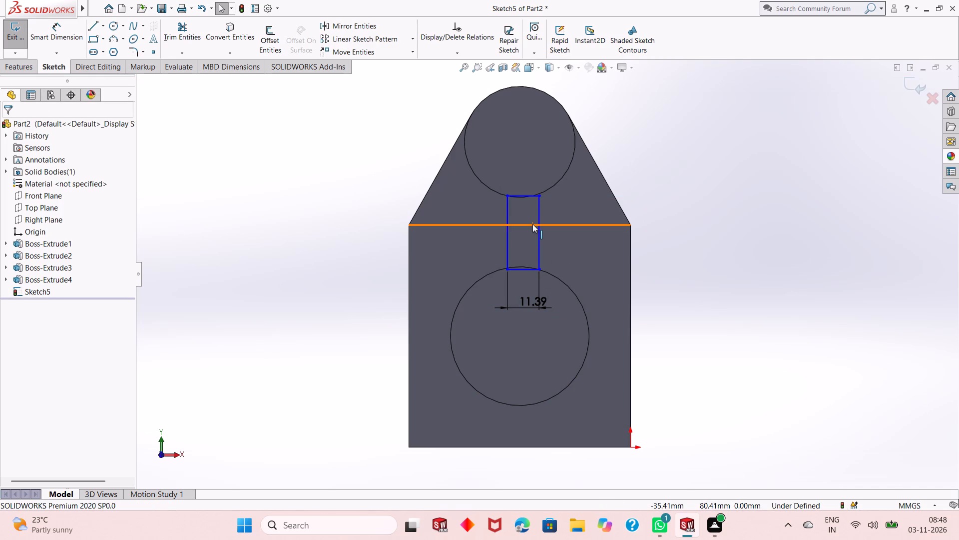
key("Escape")
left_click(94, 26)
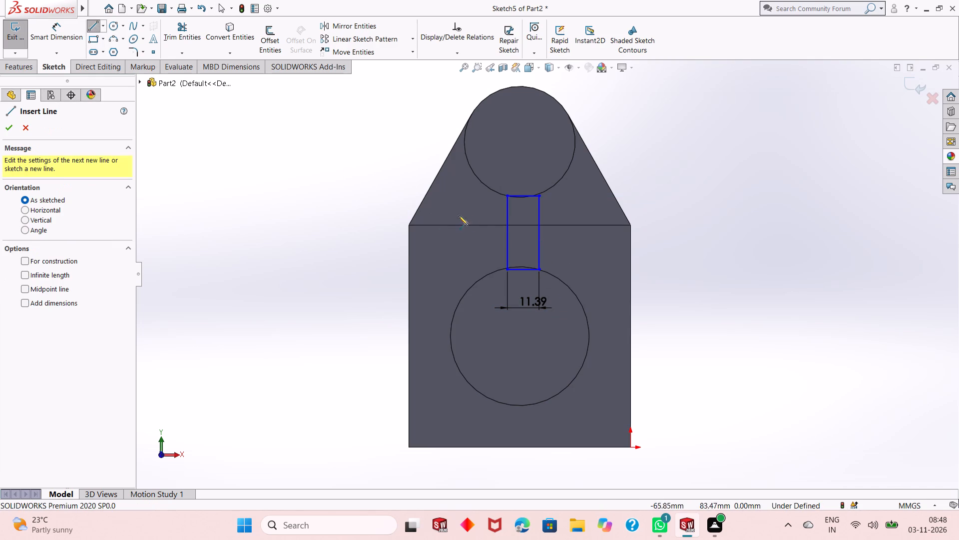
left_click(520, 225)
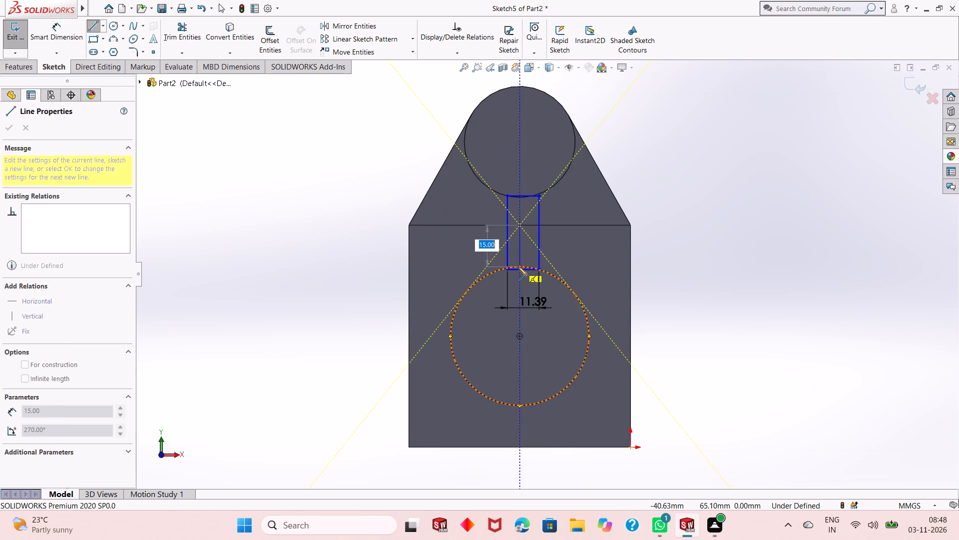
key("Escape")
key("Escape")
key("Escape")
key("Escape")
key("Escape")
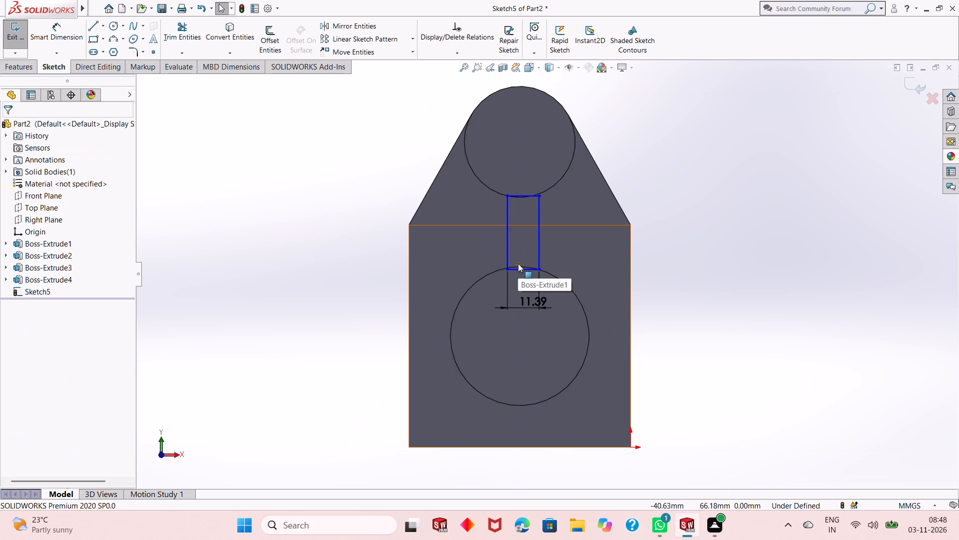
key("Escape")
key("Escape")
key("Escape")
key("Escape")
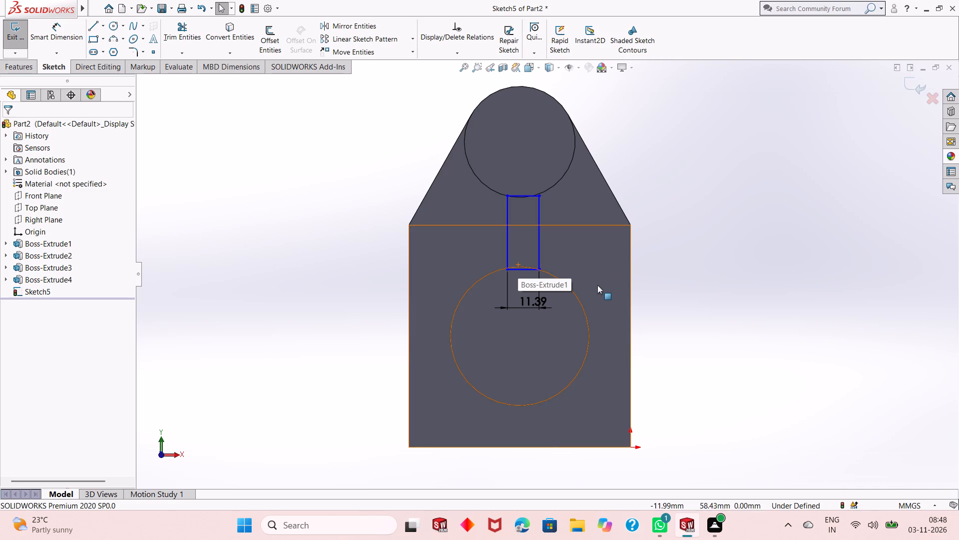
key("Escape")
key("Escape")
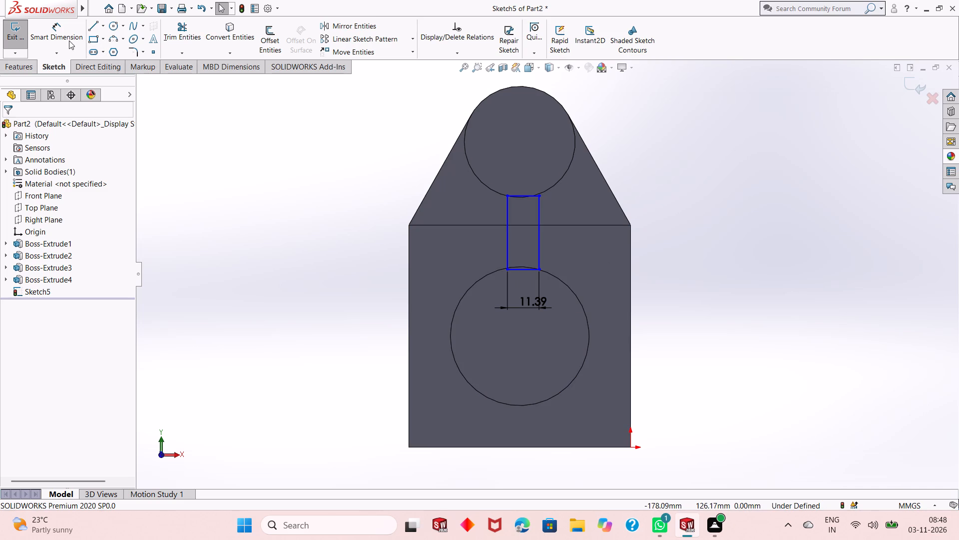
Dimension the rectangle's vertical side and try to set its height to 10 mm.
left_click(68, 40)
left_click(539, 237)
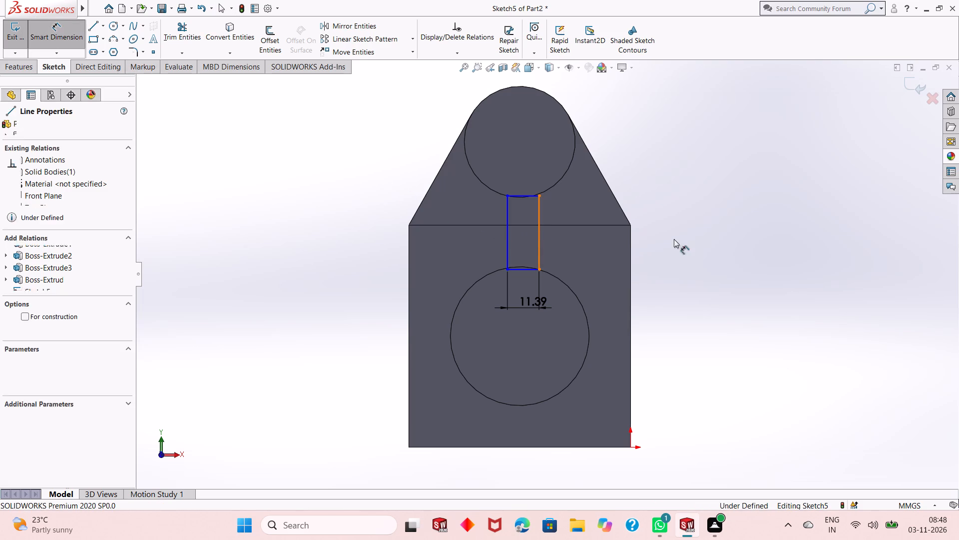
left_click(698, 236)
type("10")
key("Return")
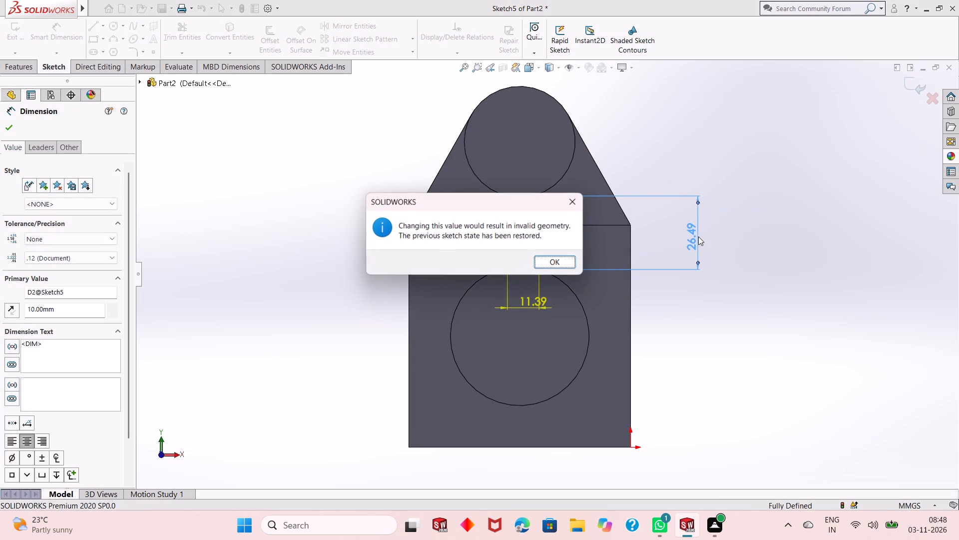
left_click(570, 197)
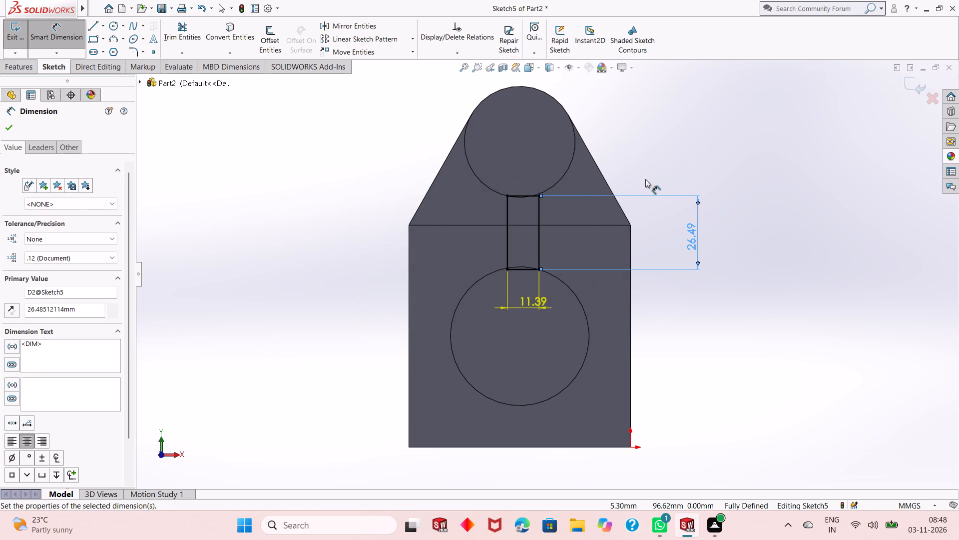
Undo the remaining dimensions and the rectangle, leaving the boss-face sketch empty.
key("ctrl+z")
key("ctrl+z")
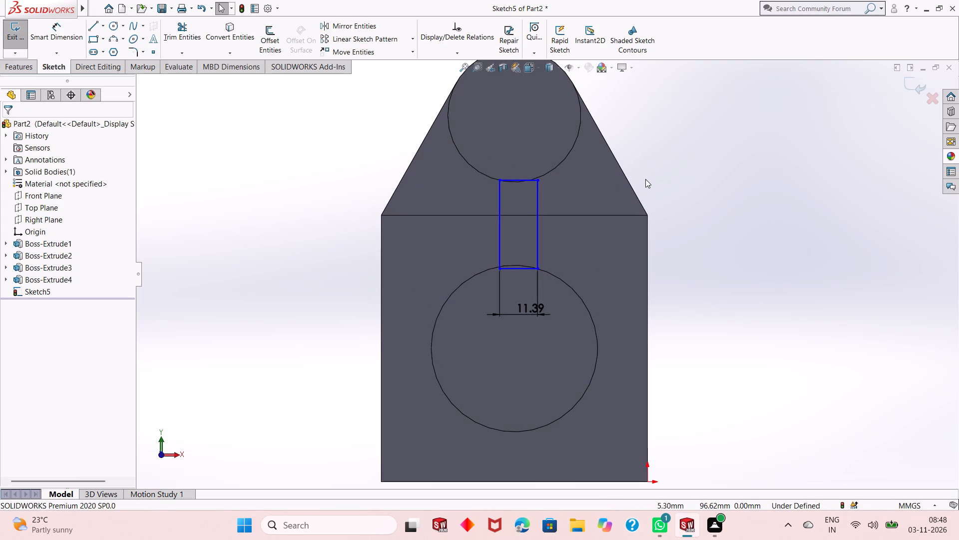
key("ctrl+z")
key("ctrl+z")
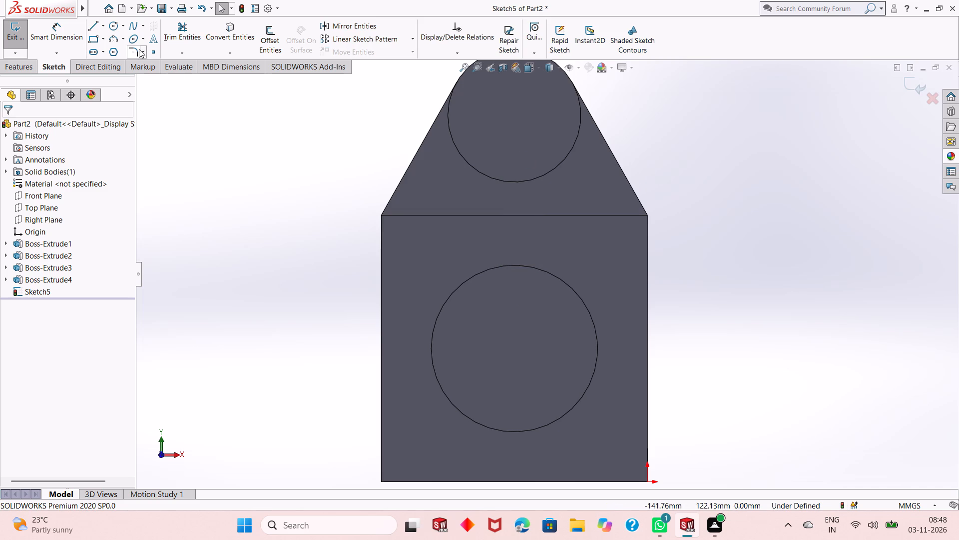
Sketch a corner rectangle about 16 mm wide and 15 mm high between the upper cylinder and the back boss, crossing the bracket's top edge.
left_click(96, 37)
left_click(484, 192)
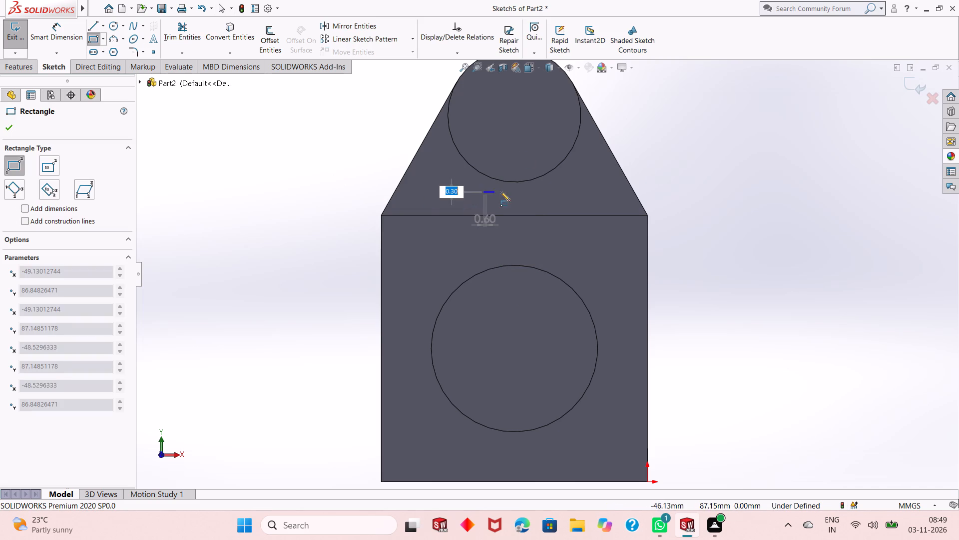
left_click(538, 243)
right_click(297, 154)
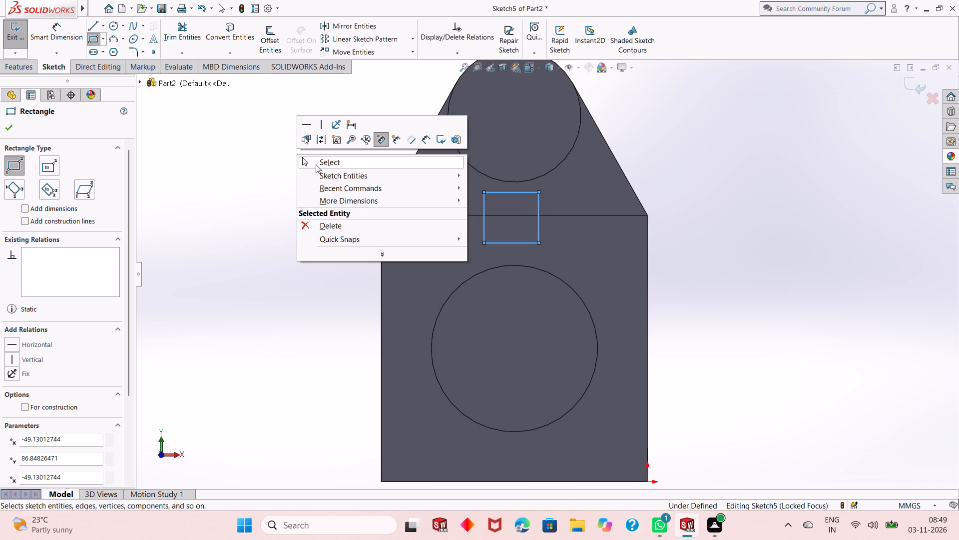
left_click(323, 167)
Dimension the rectangle 10 mm high and 10 mm wide.
left_click(55, 32)
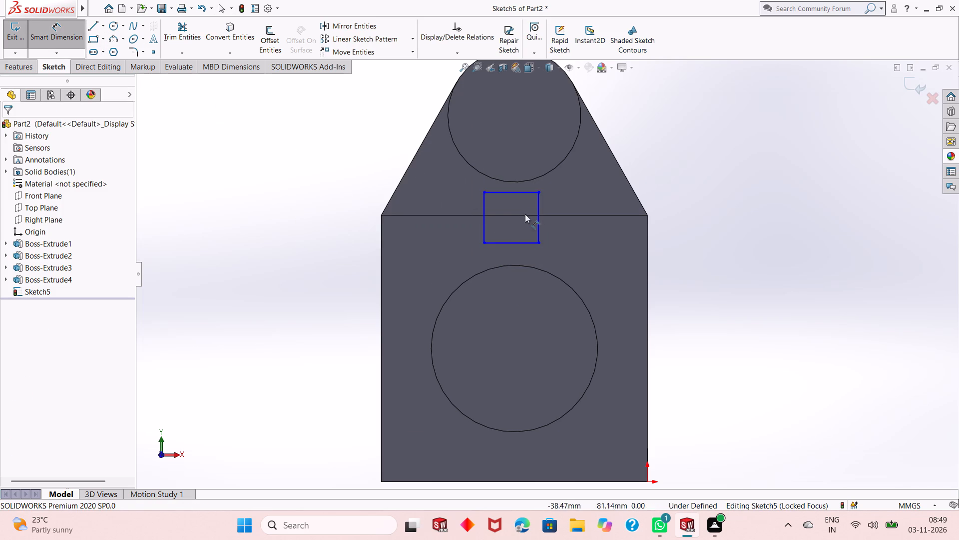
left_click(540, 225)
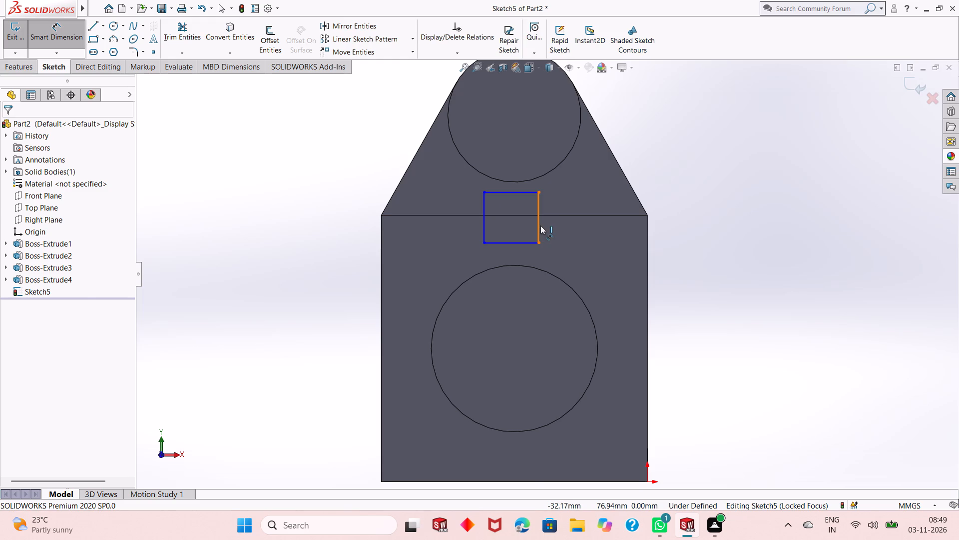
left_click(677, 205)
type("10")
key("Return")
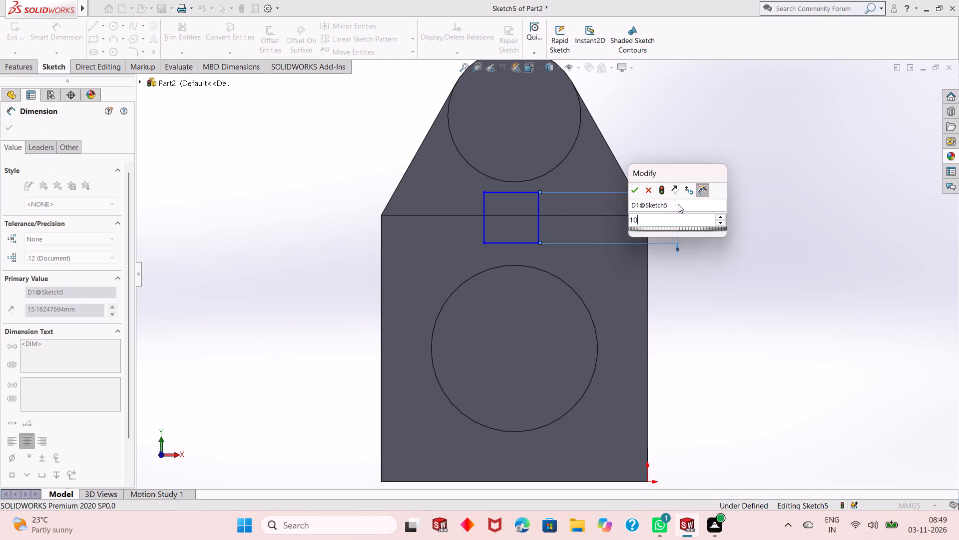
left_click(499, 241)
left_click(505, 272)
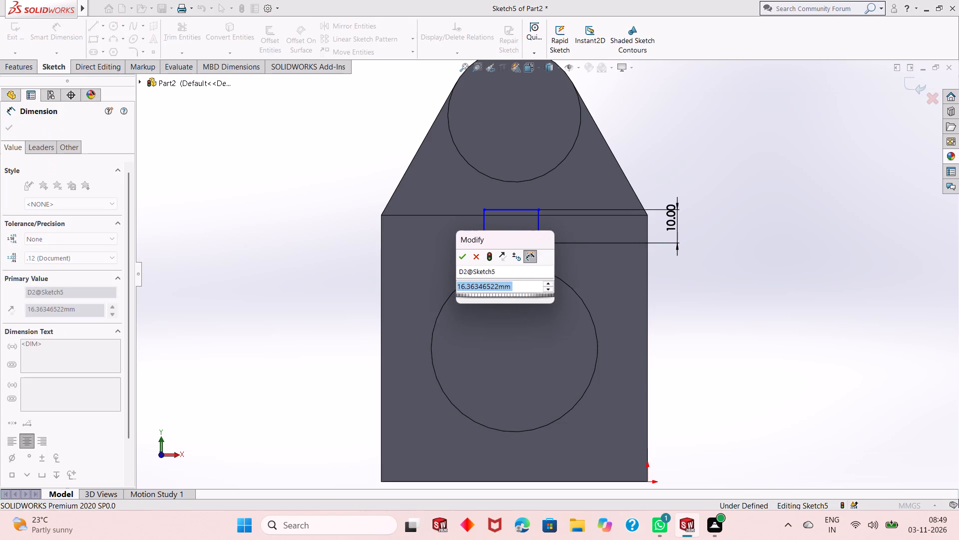
type("10")
key("Return")
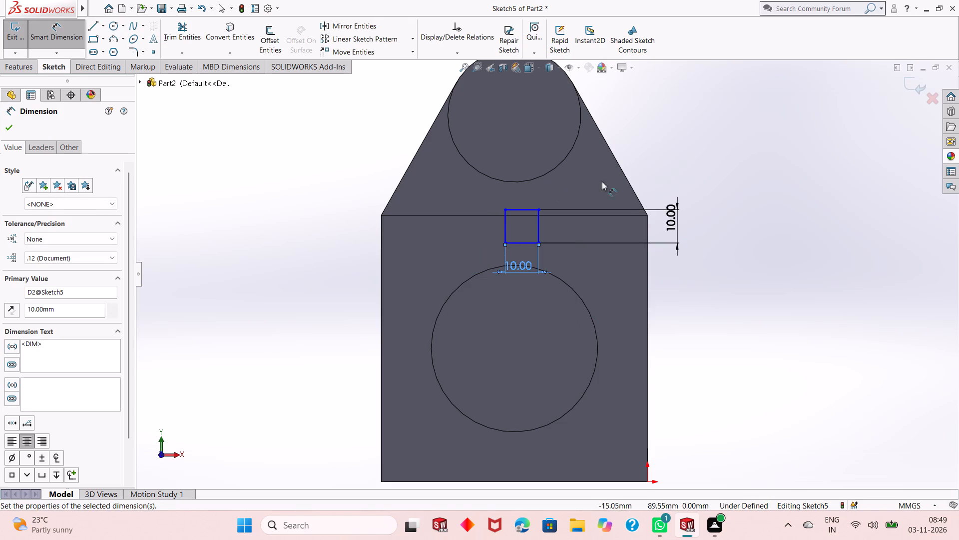
right_click(651, 157)
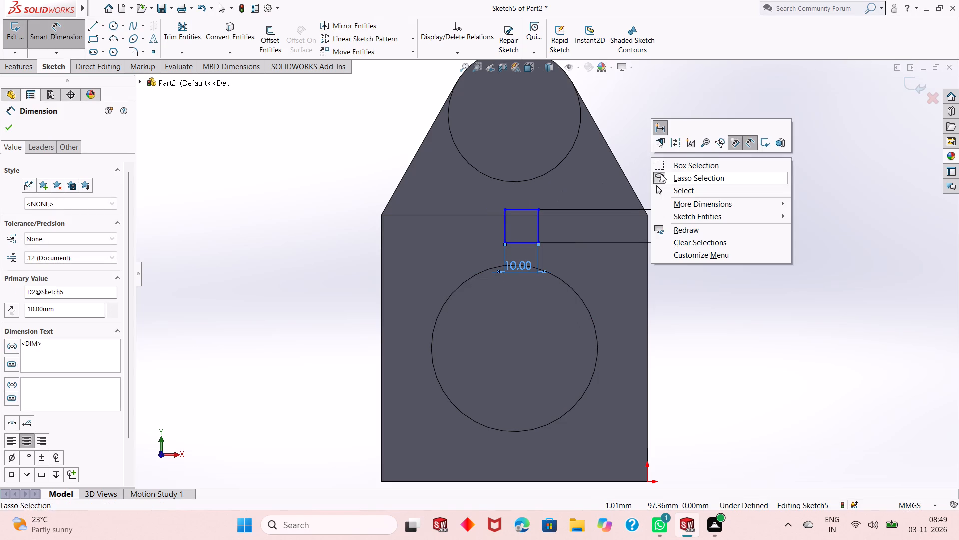
left_click(665, 188)
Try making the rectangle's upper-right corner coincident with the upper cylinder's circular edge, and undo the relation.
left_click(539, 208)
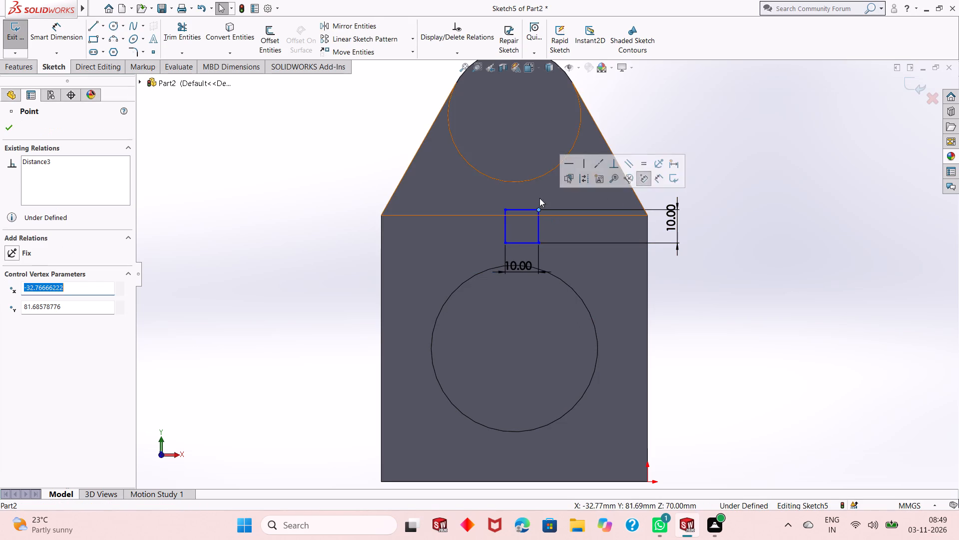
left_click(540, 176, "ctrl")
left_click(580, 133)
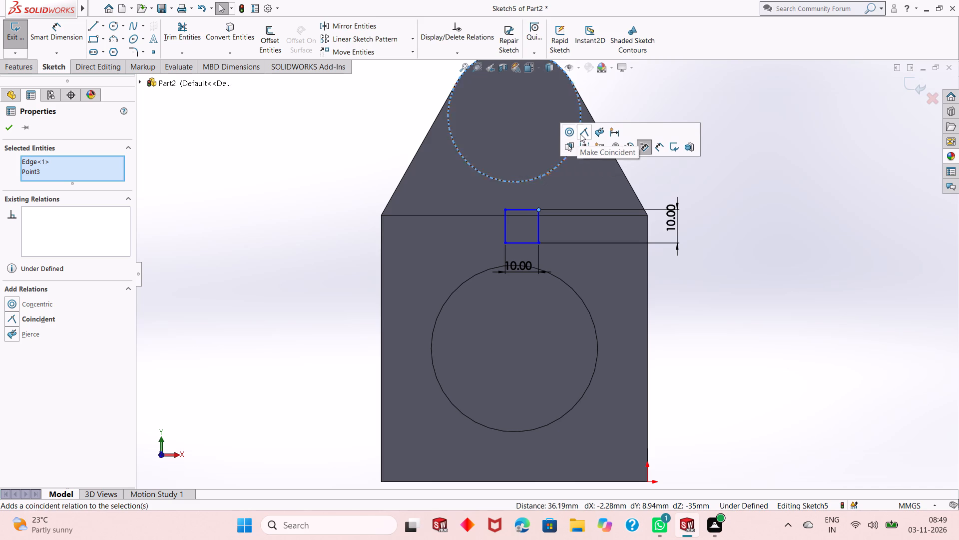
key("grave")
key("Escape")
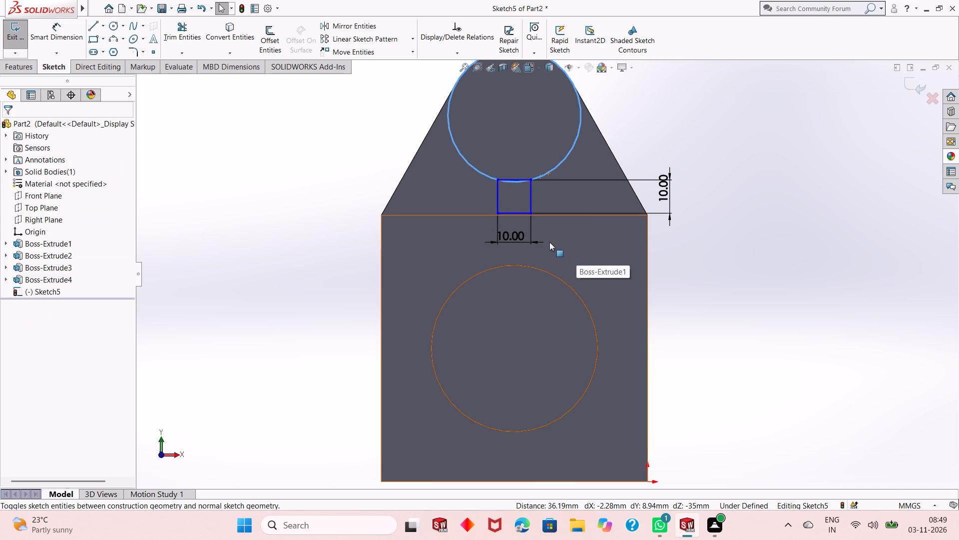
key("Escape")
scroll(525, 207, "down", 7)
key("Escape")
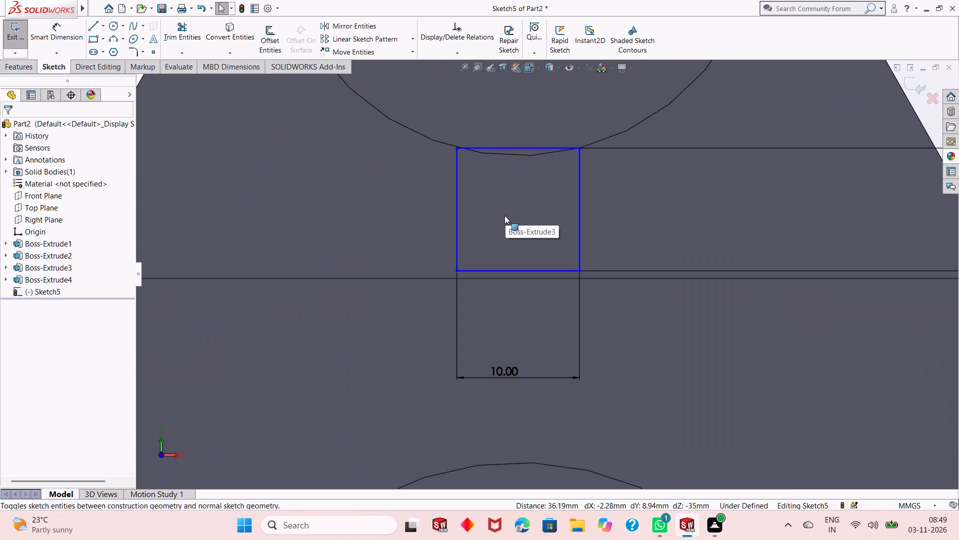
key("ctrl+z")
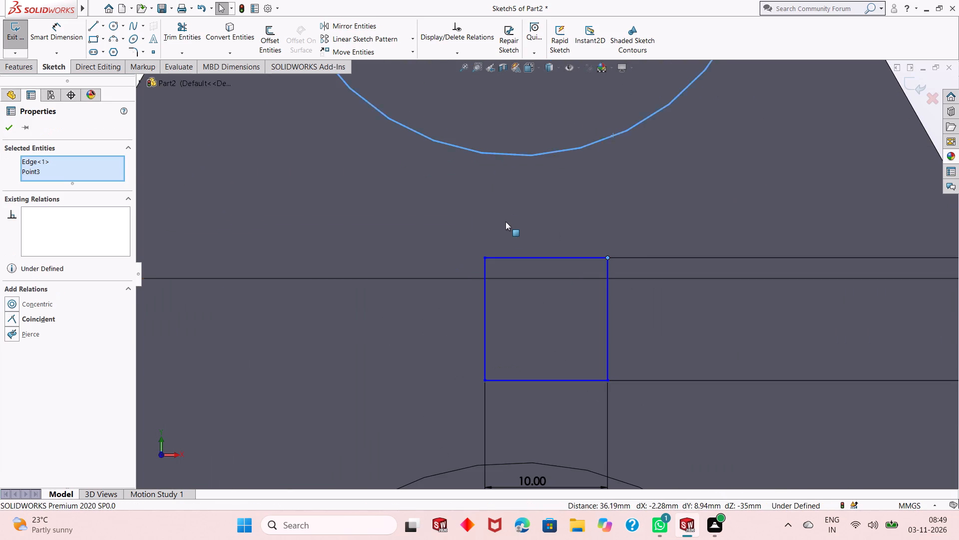
Make the midpoint of the rectangle's lower side coincident with the midpoint of the bracket's horizontal top edge.
left_click(548, 379)
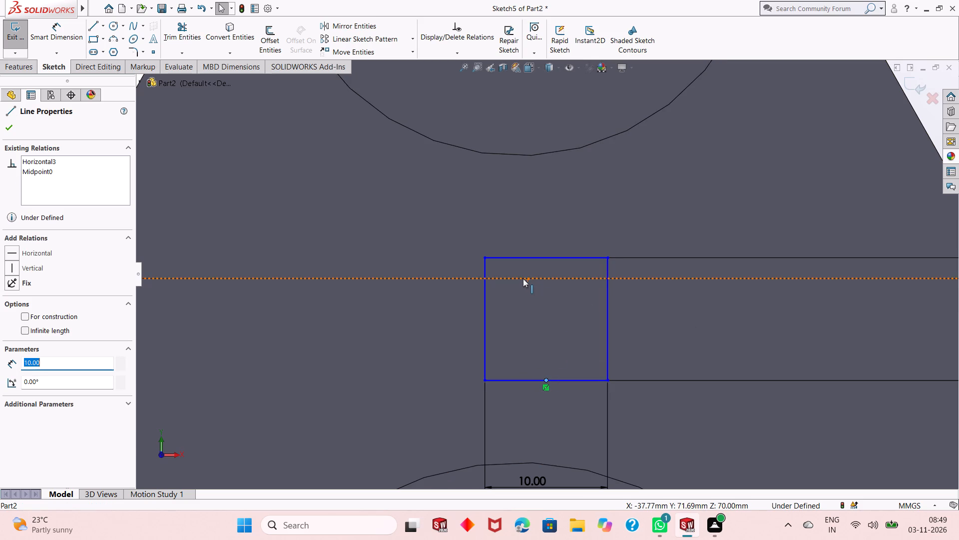
left_click(518, 278, "ctrl")
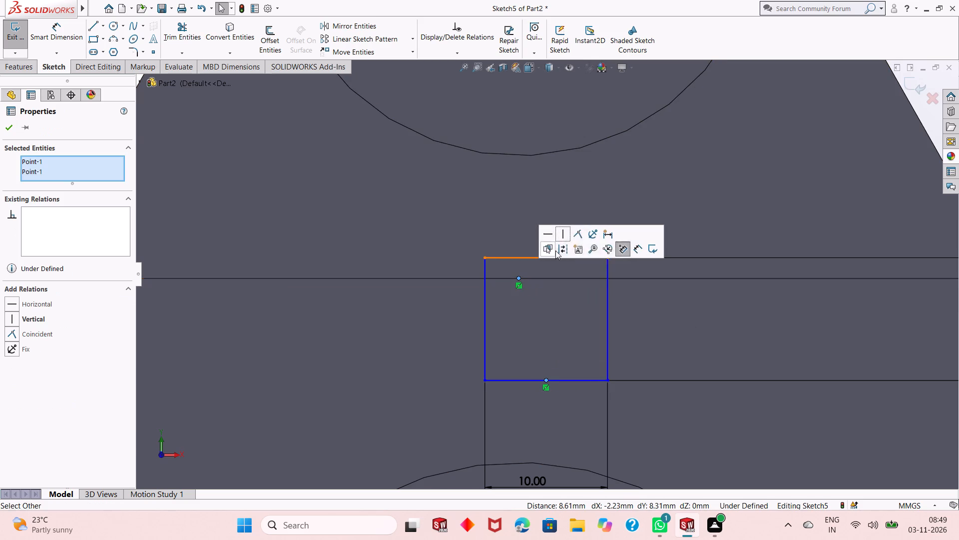
left_click(581, 232)
scroll(540, 311, "up", 3)
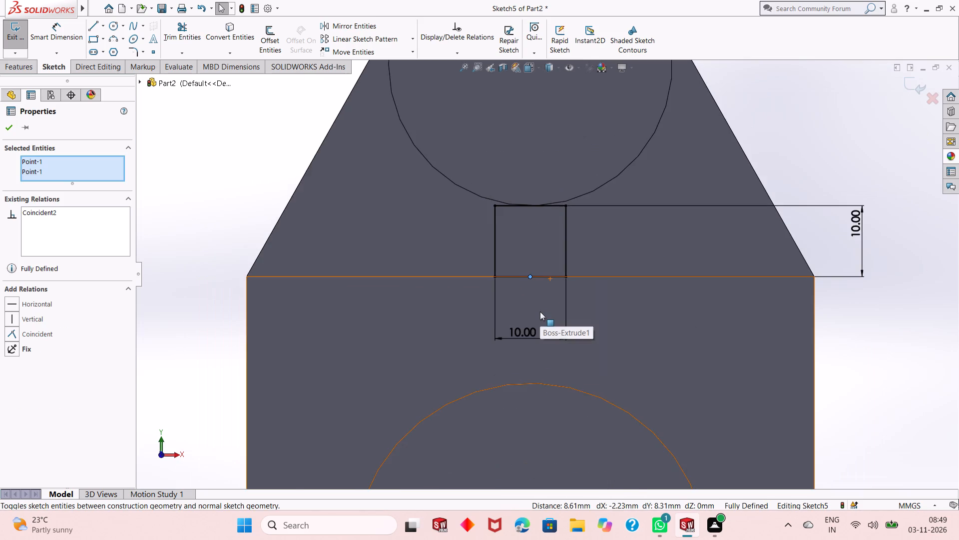
scroll(540, 311, "up", 2)
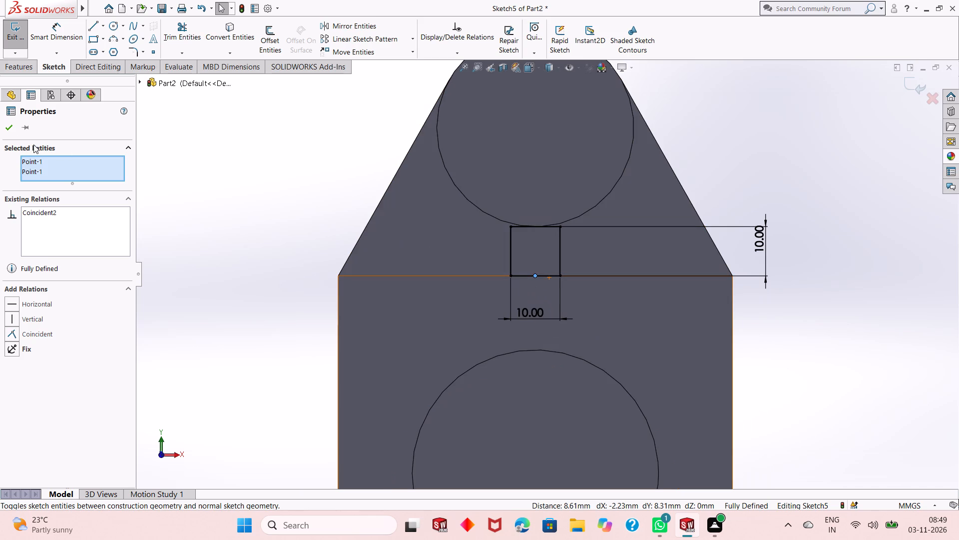
left_click(5, 133)
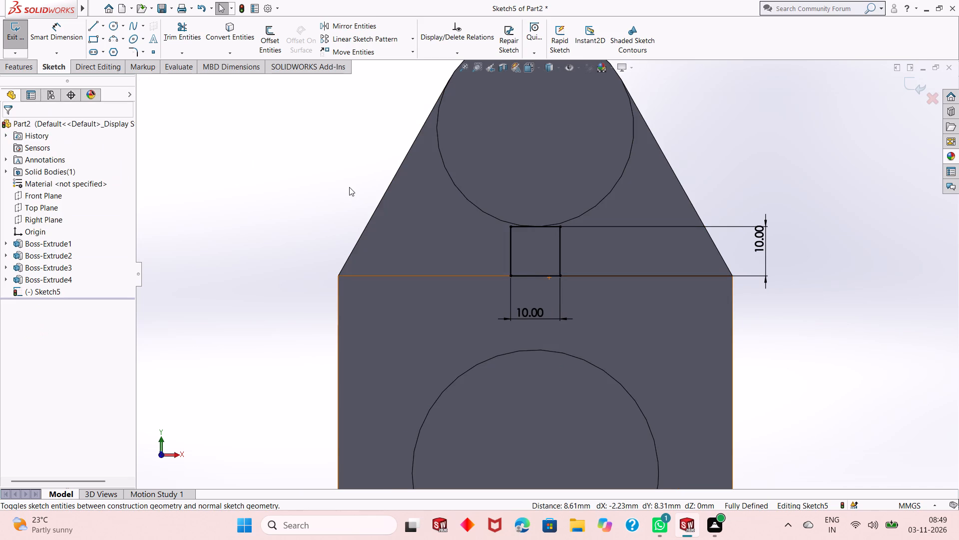
scroll(515, 215, "up", 1)
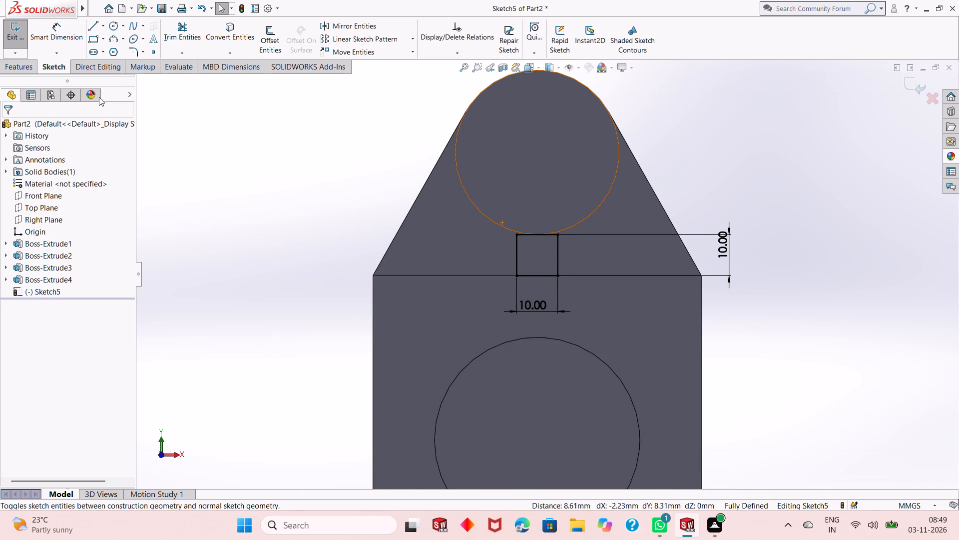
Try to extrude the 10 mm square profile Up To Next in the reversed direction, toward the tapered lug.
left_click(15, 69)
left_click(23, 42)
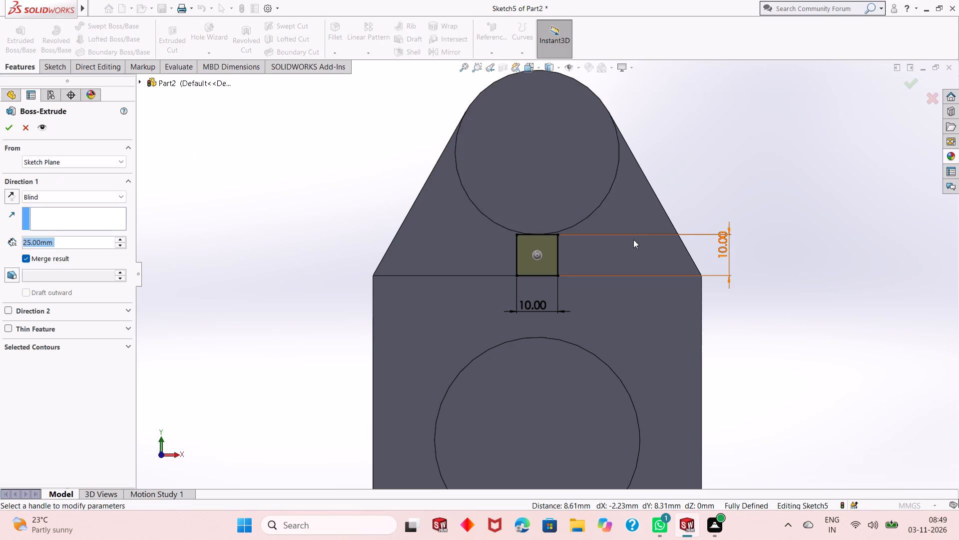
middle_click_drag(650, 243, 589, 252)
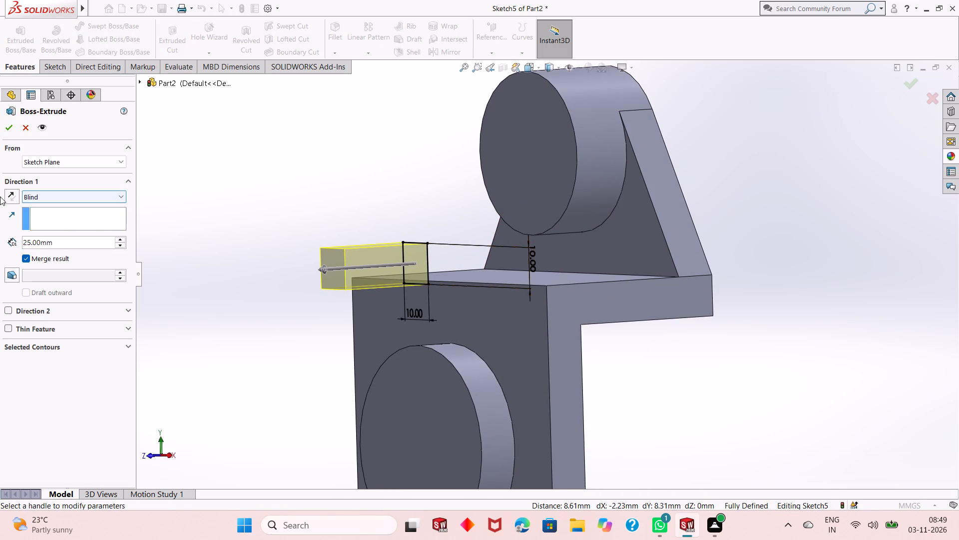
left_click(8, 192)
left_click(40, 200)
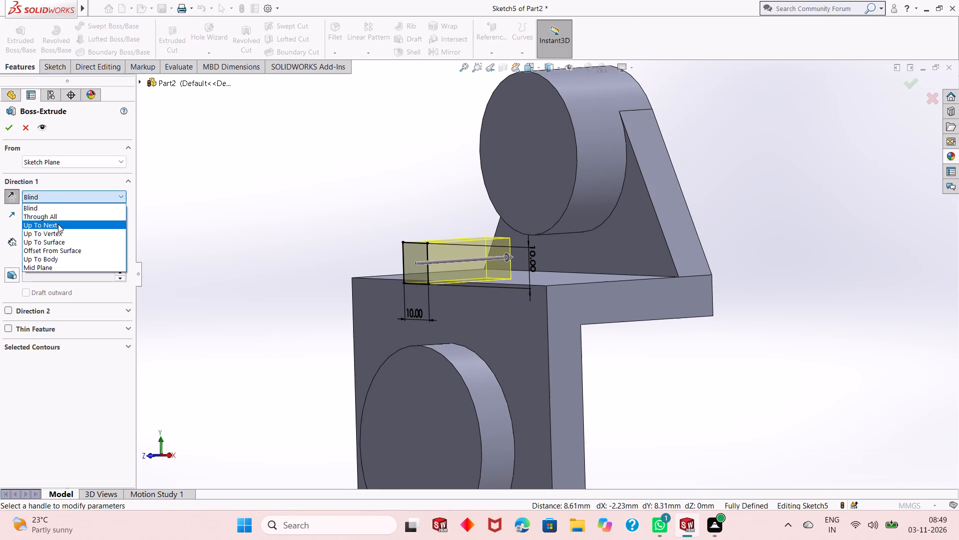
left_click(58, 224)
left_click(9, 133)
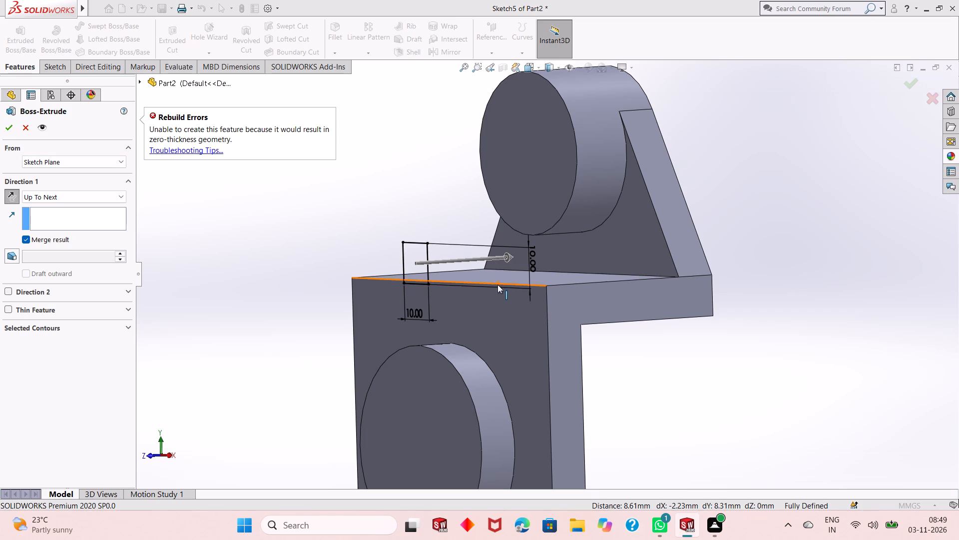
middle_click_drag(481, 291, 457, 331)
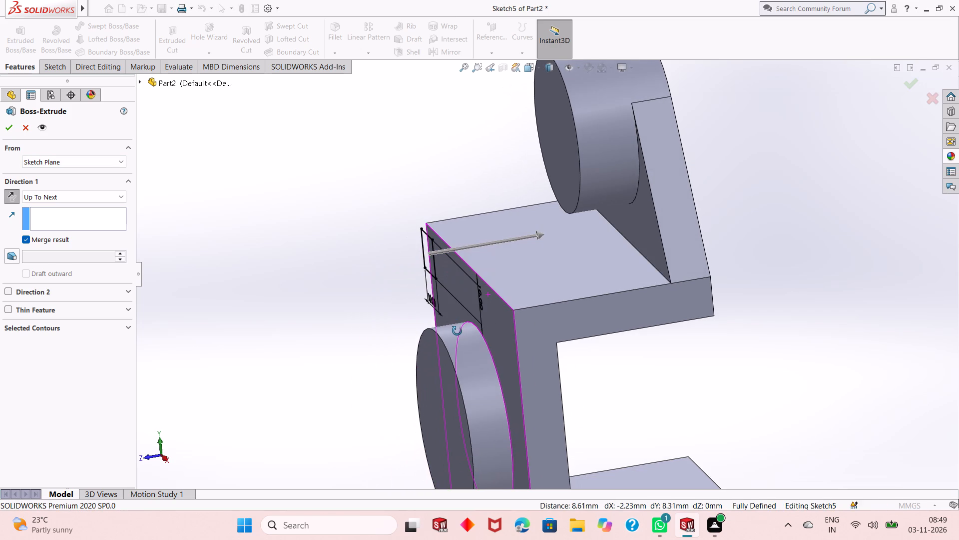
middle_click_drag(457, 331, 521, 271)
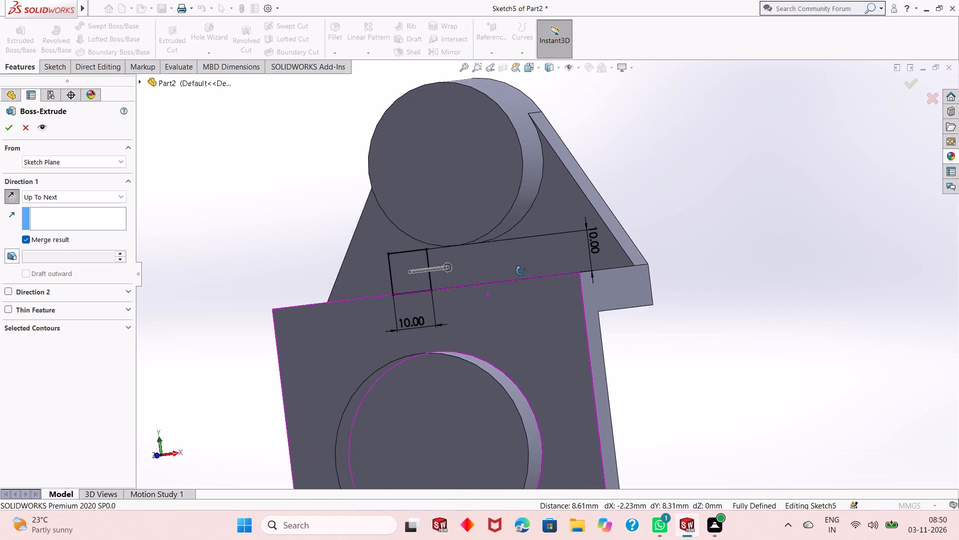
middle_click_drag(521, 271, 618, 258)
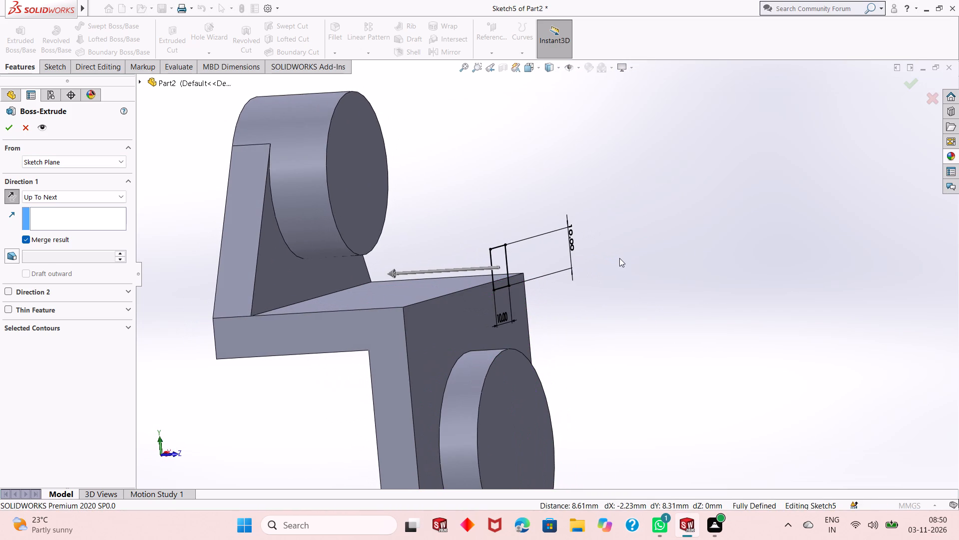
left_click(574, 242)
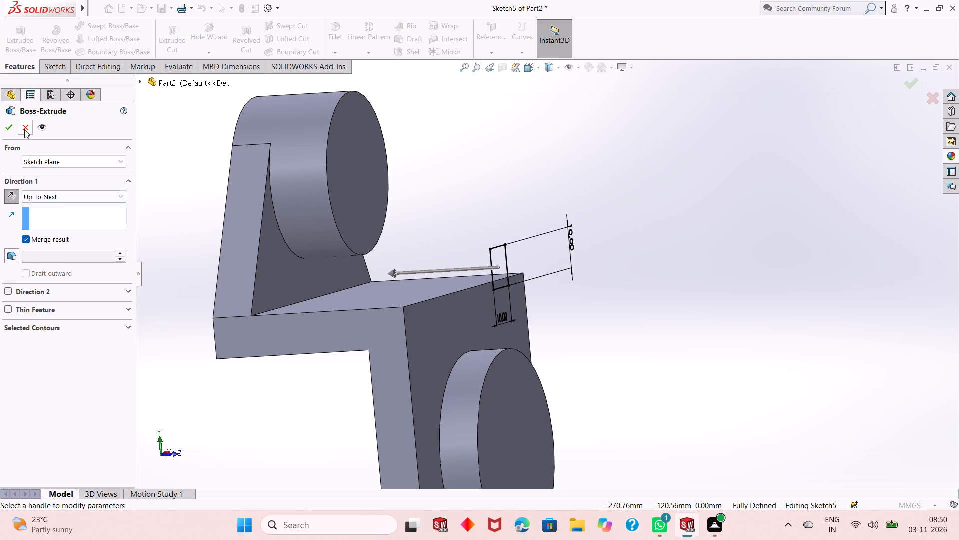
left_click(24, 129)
Set the rectangle's height to 9.5 mm.
double_click(573, 242)
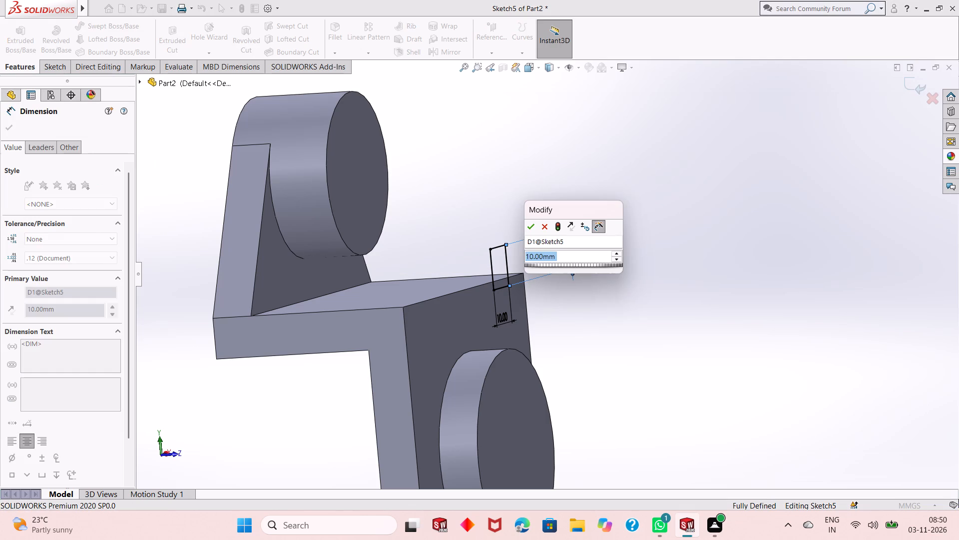
type("9.5")
key("Return")
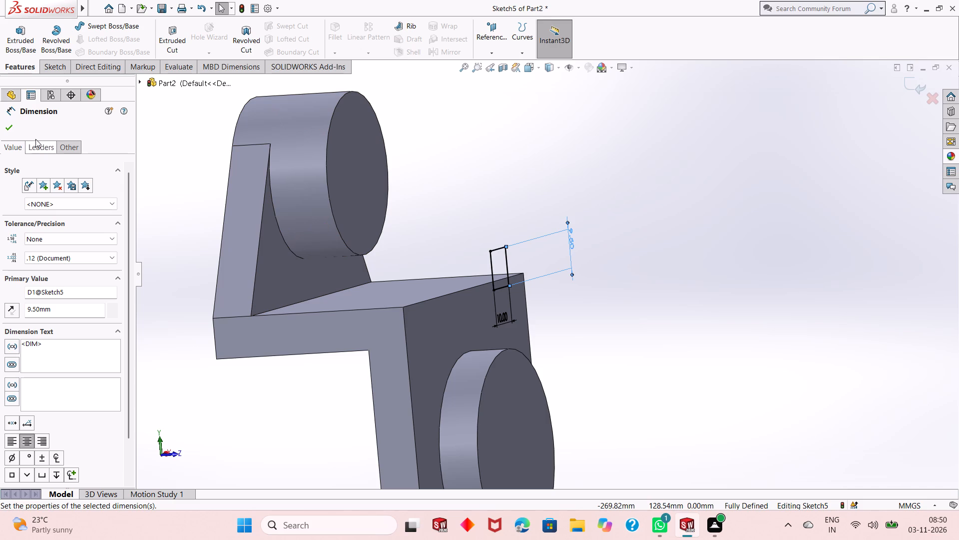
left_click(12, 125)
Extrude the rectangle with the direction reversed and the end condition Up To Next, so the rib runs to the tapered lug.
middle_click_drag(398, 207, 375, 223)
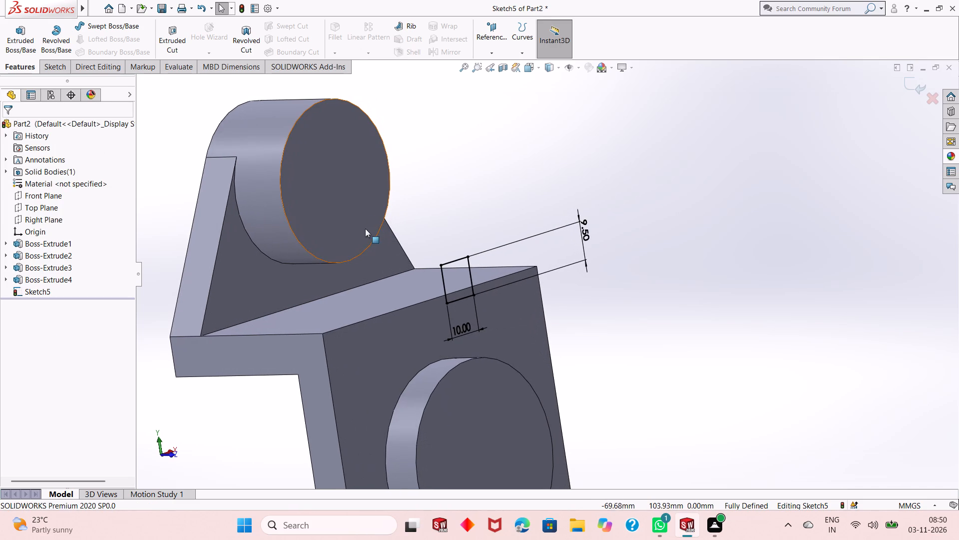
scroll(274, 263, "up", 2)
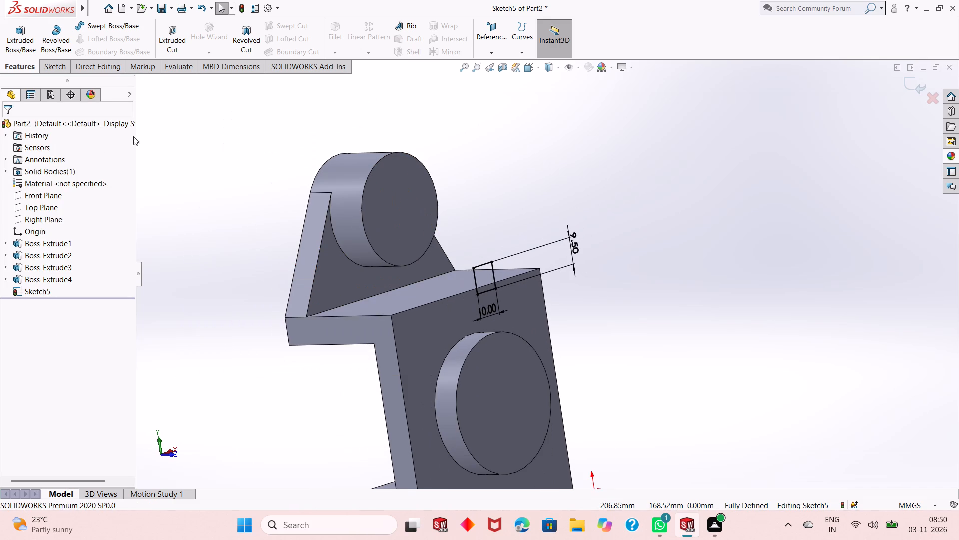
left_click(24, 50)
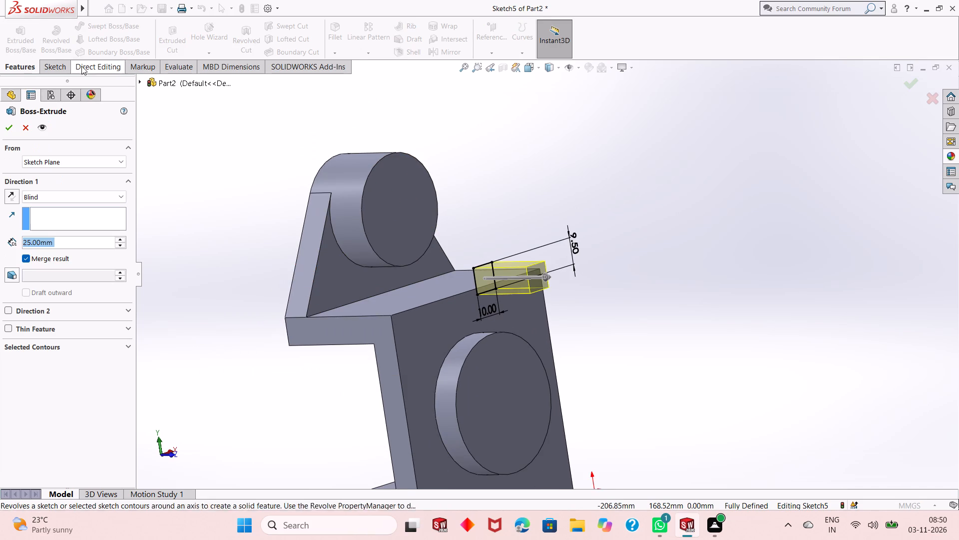
left_click(12, 196)
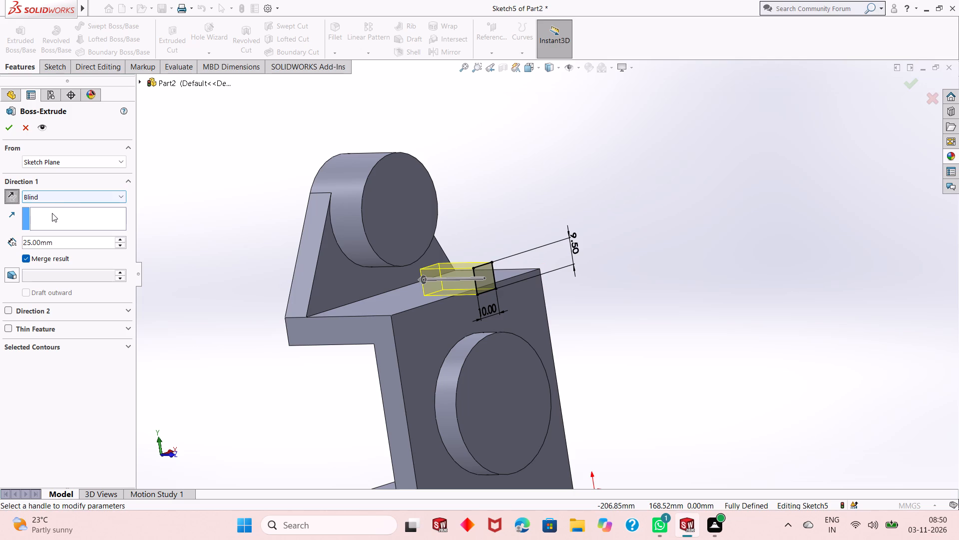
left_click(71, 201)
left_click(81, 222)
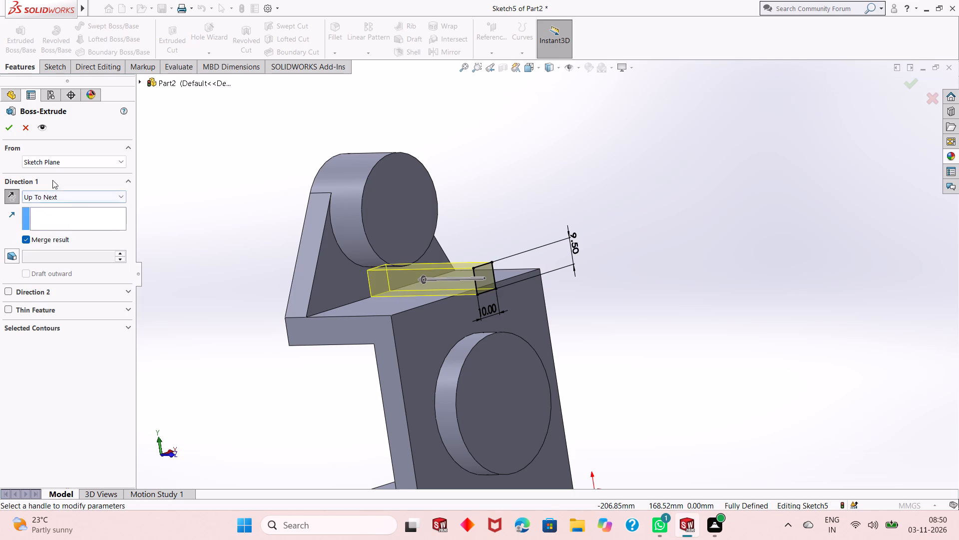
left_click(15, 133)
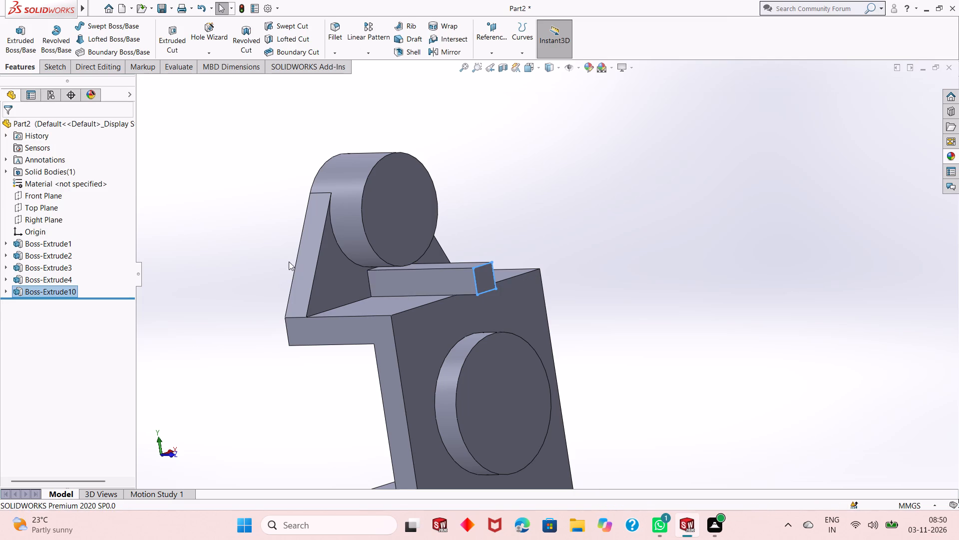
left_click(591, 312)
Examine the new rib from several angles, including where it meets the upper cylinder and overhangs the bracket's back face.
middle_click_drag(593, 321, 543, 279)
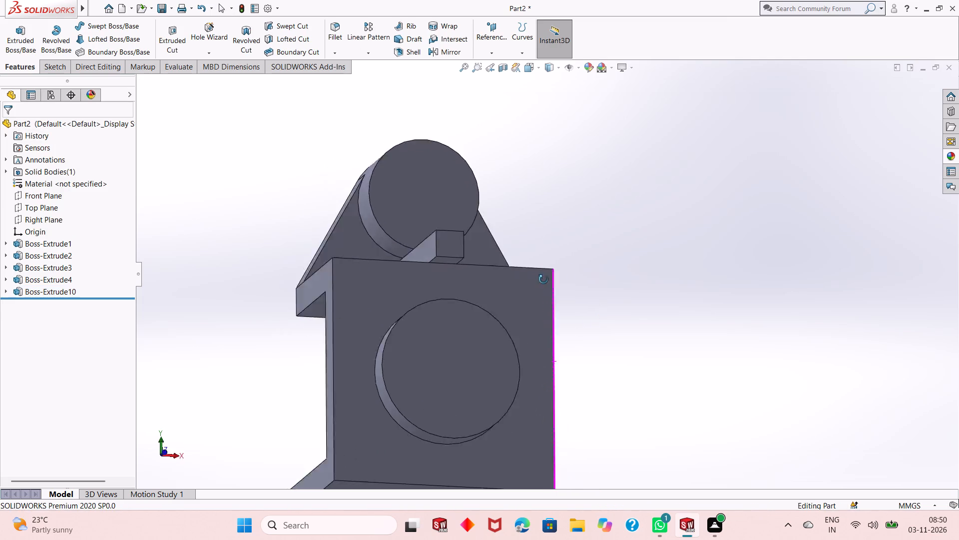
middle_click_drag(543, 279, 477, 346)
scroll(528, 206, "down", 4)
middle_click_drag(539, 297, 539, 282)
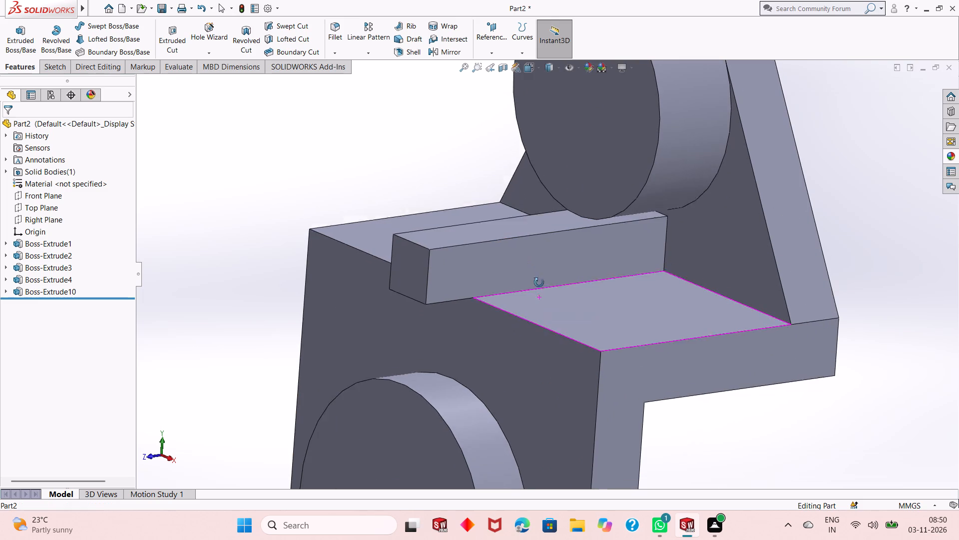
middle_click_drag(539, 282, 529, 270)
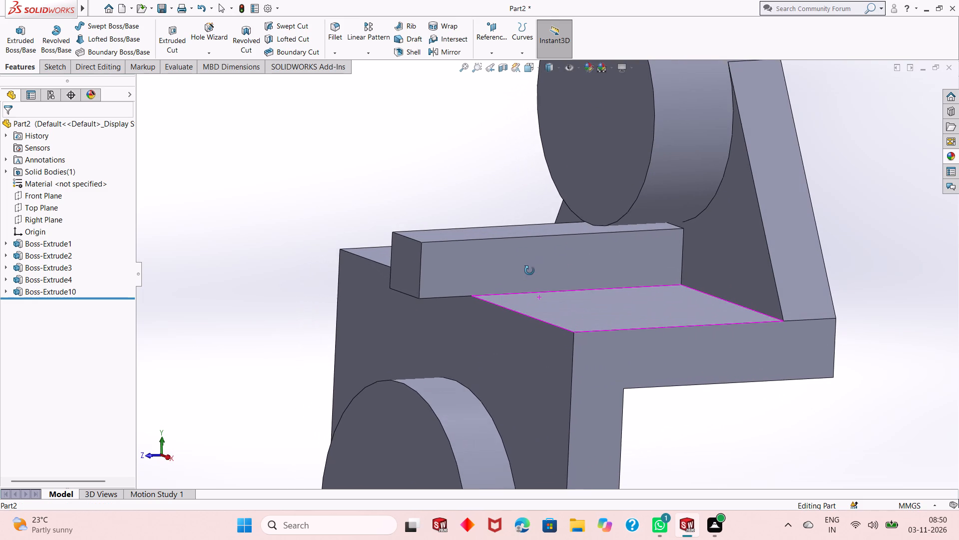
middle_click_drag(529, 270, 529, 271)
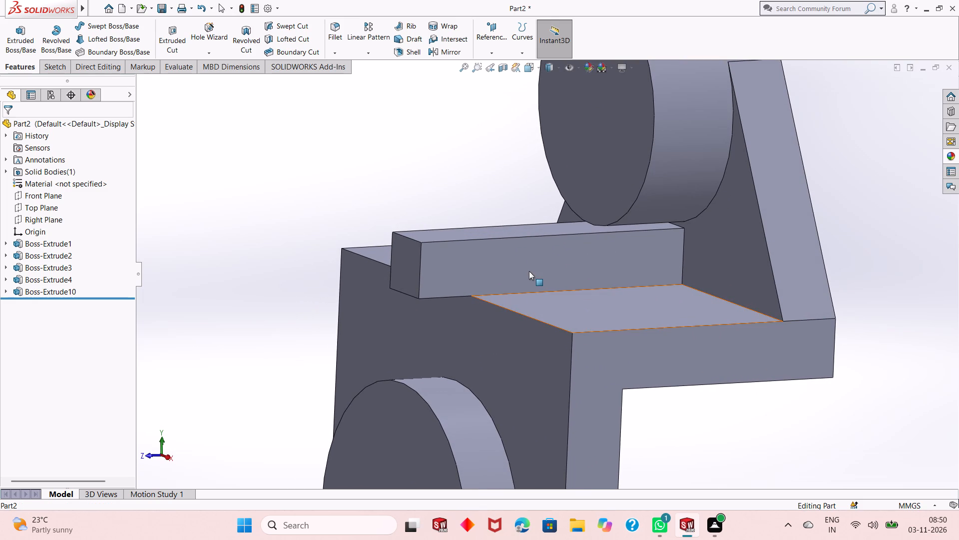
middle_click_drag(528, 273, 534, 326)
scroll(534, 326, "up", 1)
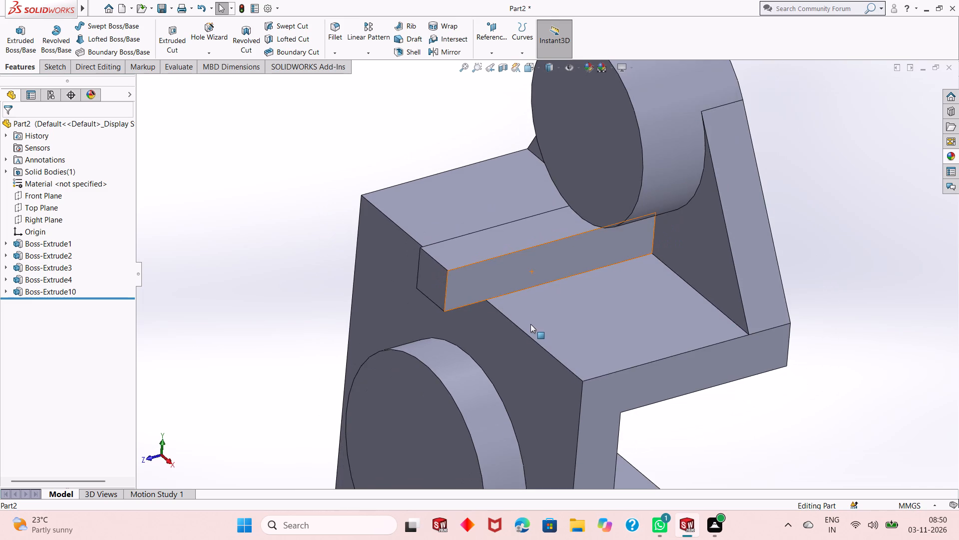
scroll(526, 320, "up", 1)
On the underside of the rib's overhanging end, sketch a corner rectangle about 10 mm square spanning the face corner to corner.
middle_click_drag(518, 398, 517, 336)
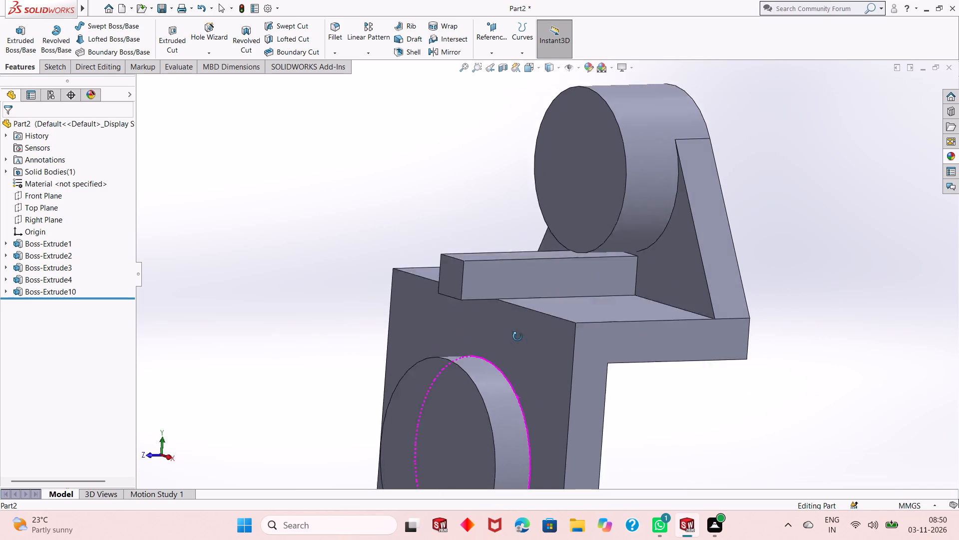
middle_click_drag(517, 336, 520, 229)
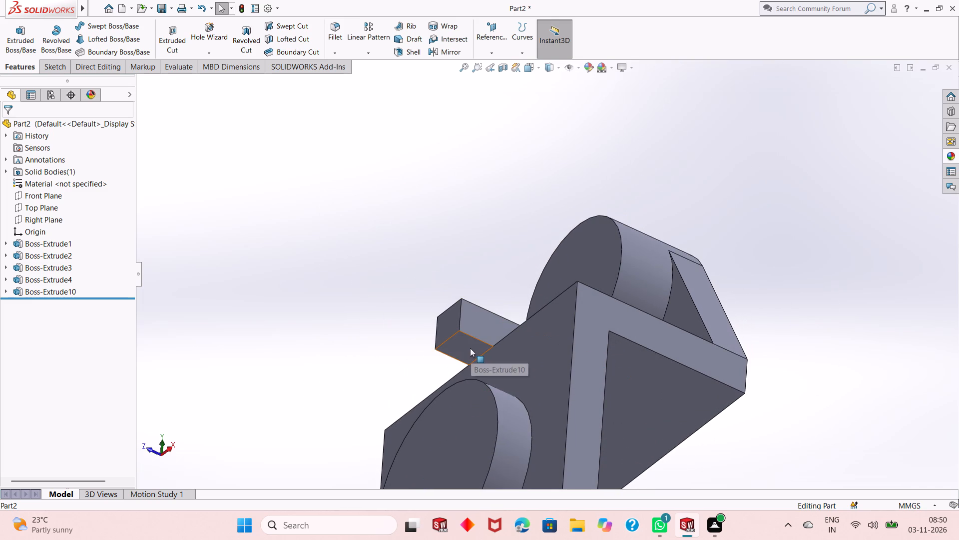
left_click(470, 348)
left_click(509, 324)
left_click(446, 253)
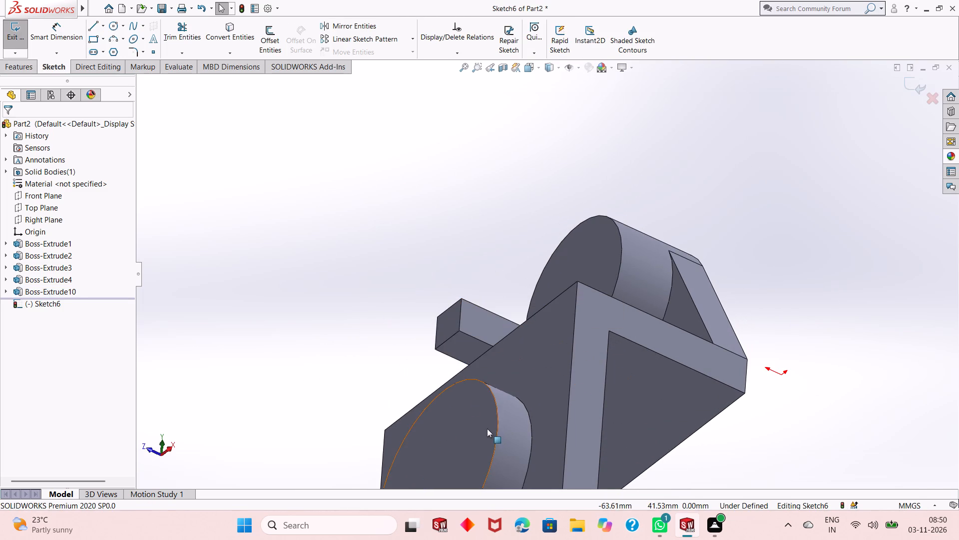
scroll(486, 426, "down", 3)
scroll(469, 253, "down", 3)
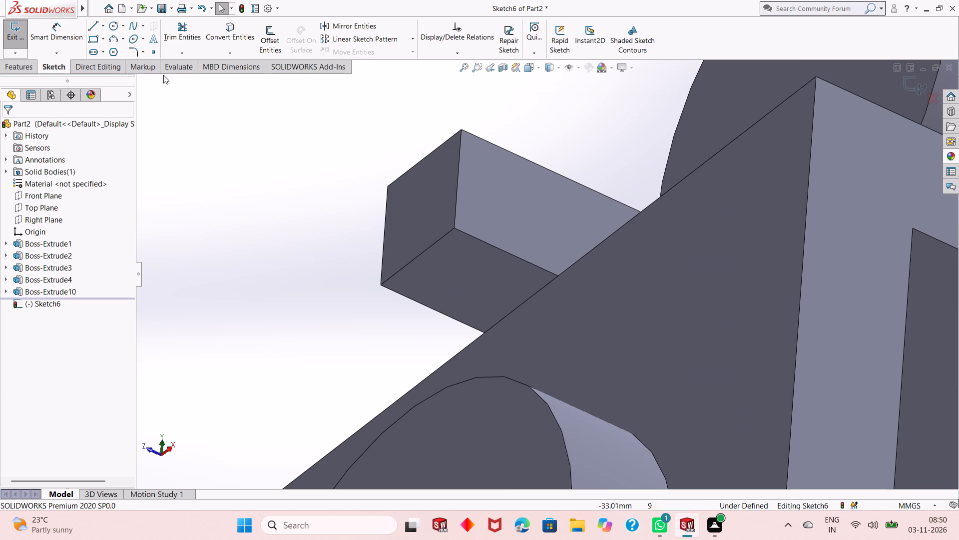
left_click(95, 39)
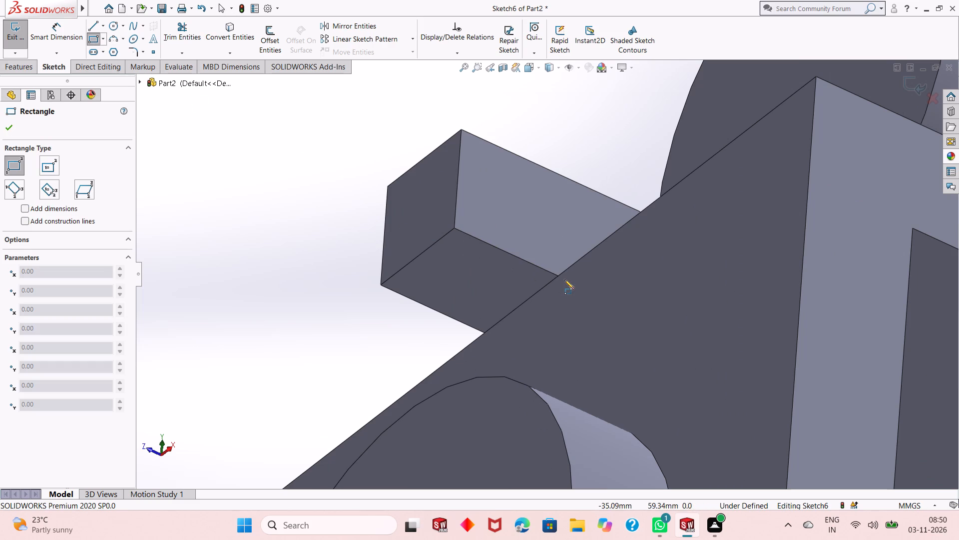
left_click(557, 275)
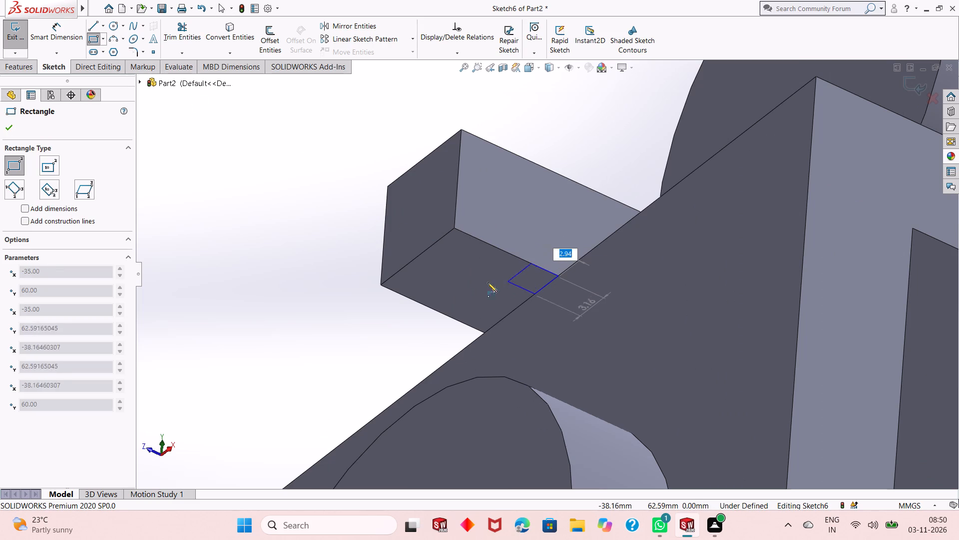
left_click(383, 284)
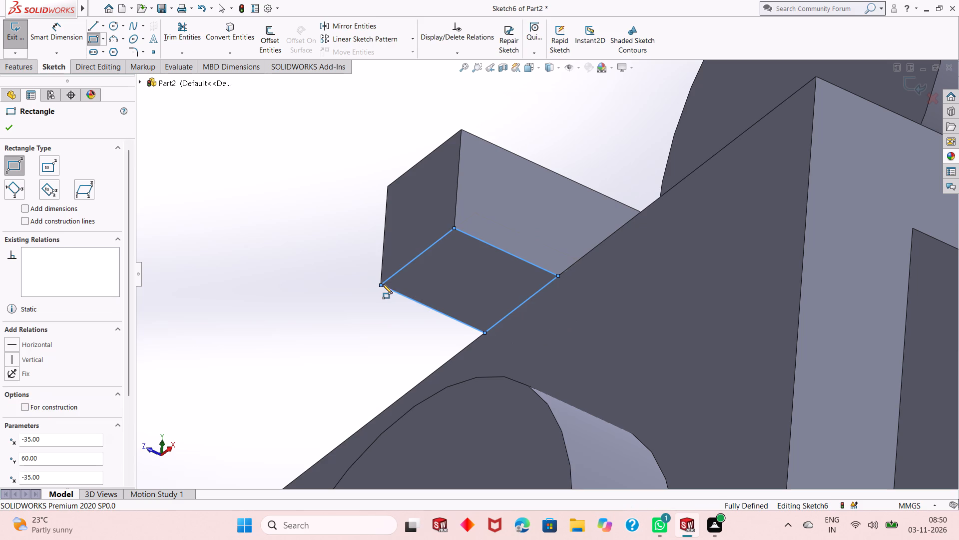
right_click(258, 220)
left_click(272, 231)
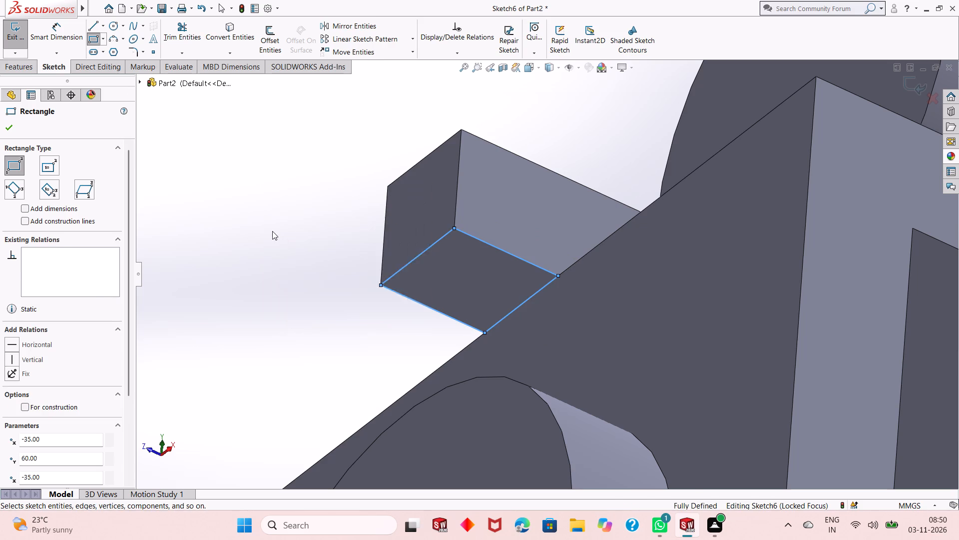
Extrude the rectangle under the rib's overhanging end downward with end condition Up To Next, so it meets the back boss.
scroll(447, 253, "up", 2)
middle_click_drag(448, 253, 453, 287)
scroll(453, 287, "down", 1)
middle_click_drag(485, 287, 457, 340)
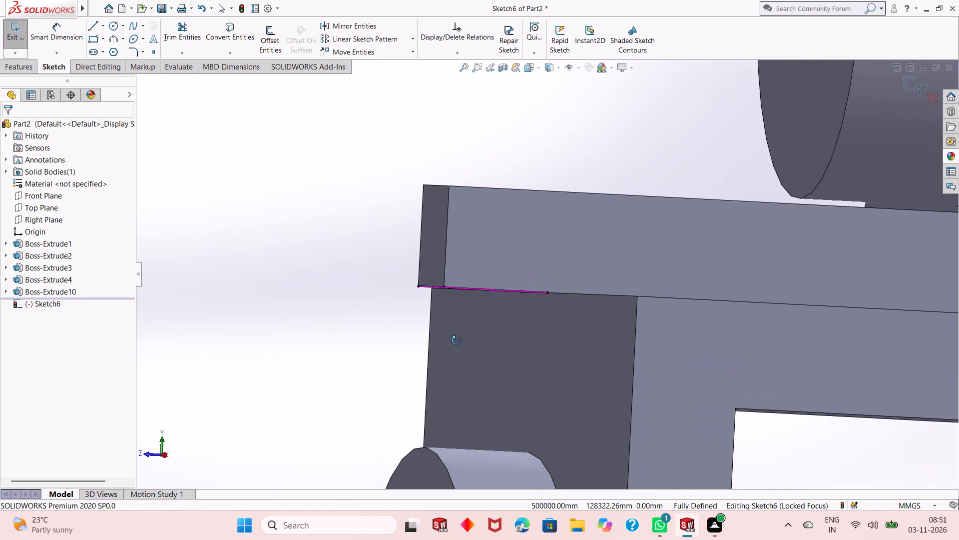
middle_click_drag(457, 340, 444, 361)
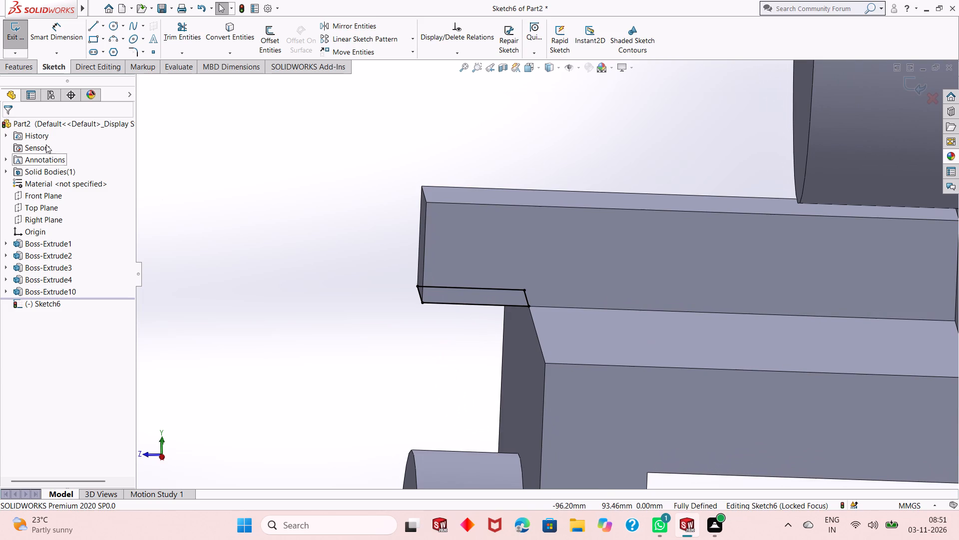
left_click(20, 66)
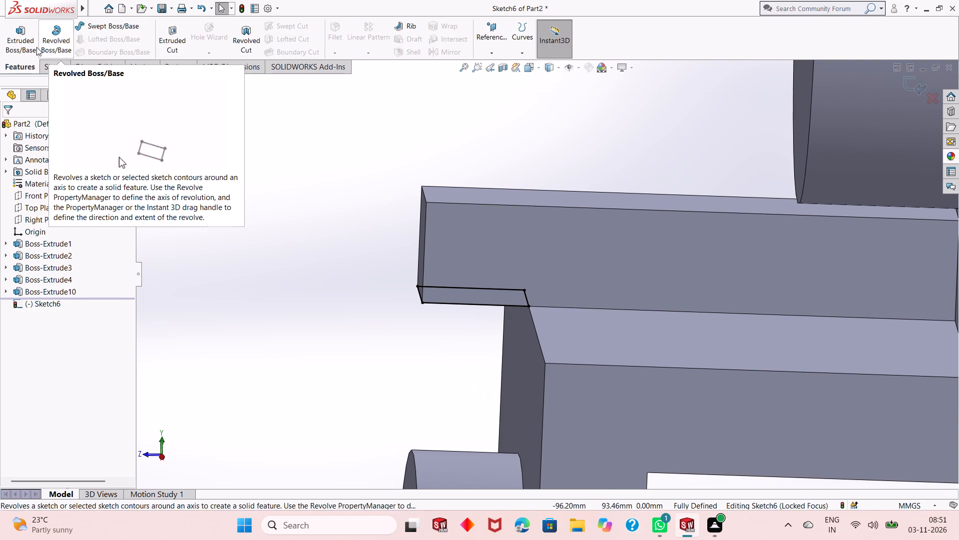
left_click(16, 47)
scroll(281, 216, "up", 2)
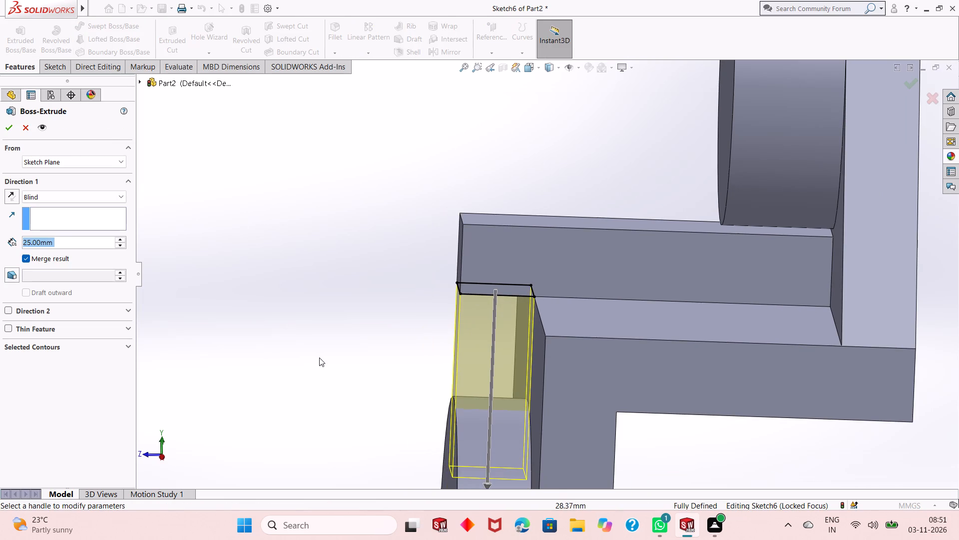
left_click(85, 194)
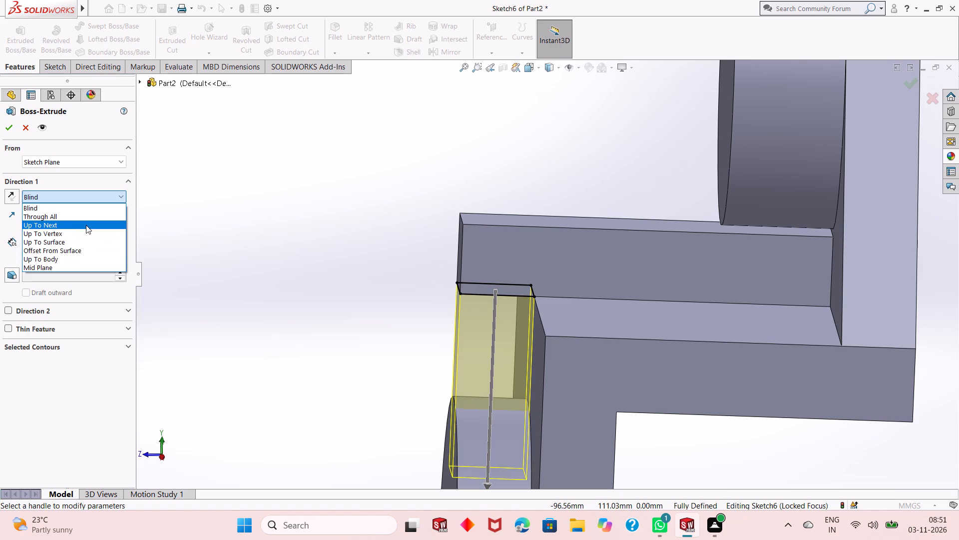
left_click(86, 225)
scroll(382, 389, "up", 1)
middle_click_drag(382, 389, 388, 386)
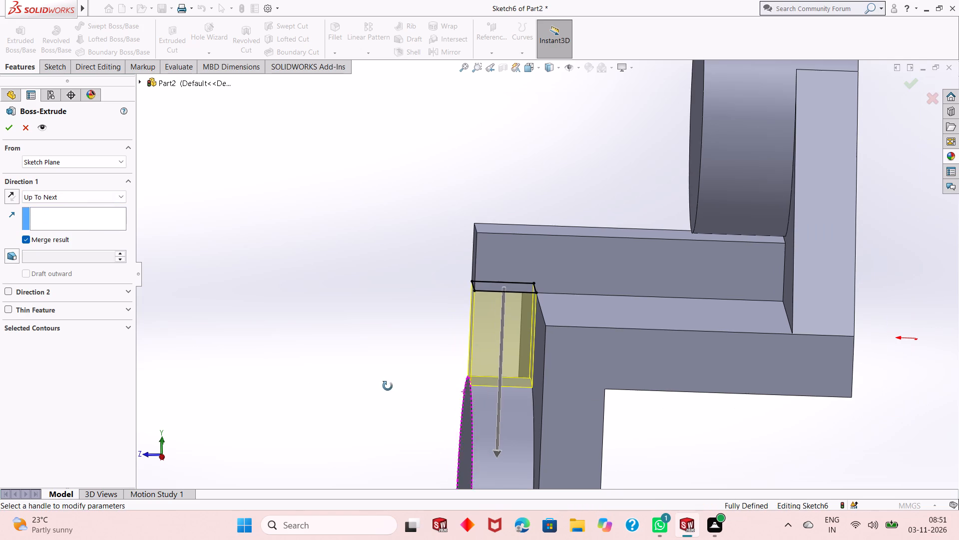
middle_click_drag(388, 386, 425, 379)
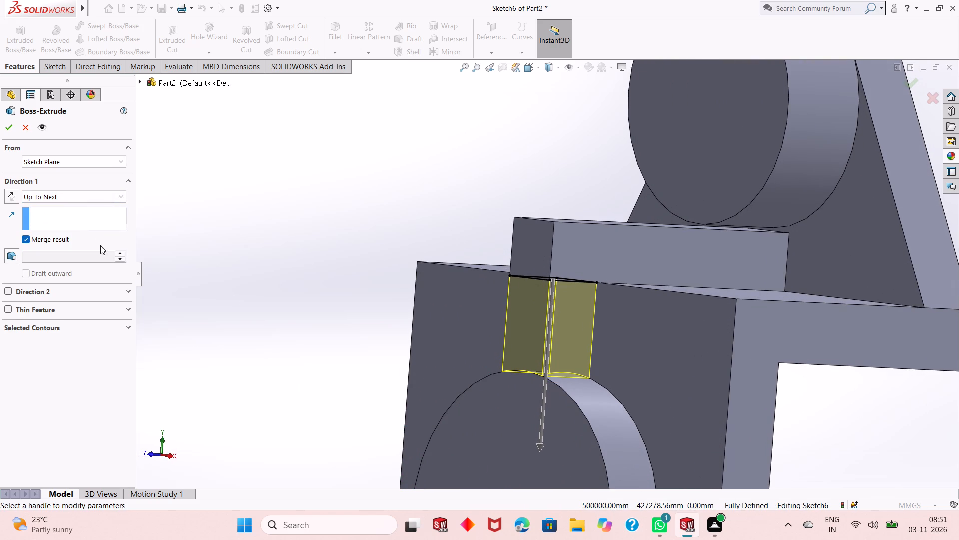
left_click(9, 130)
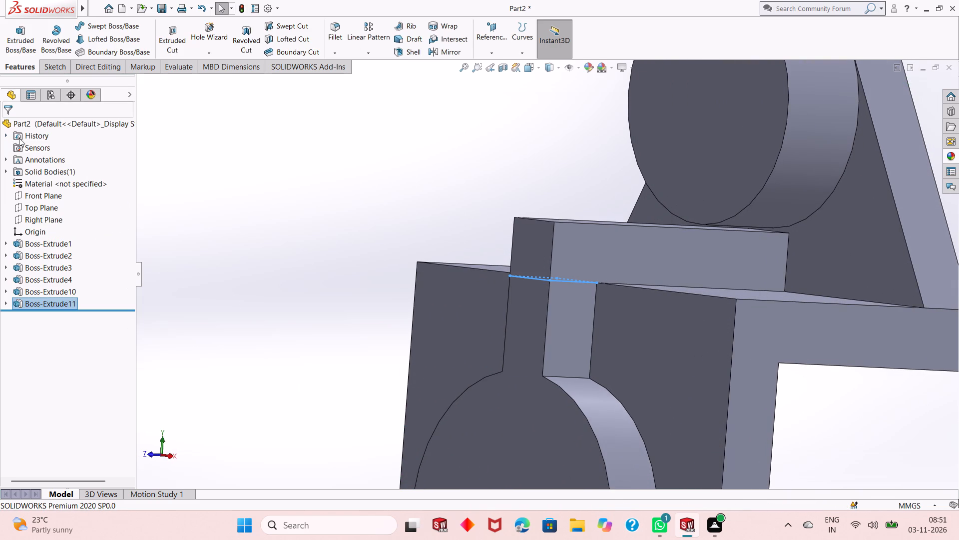
left_click(341, 276)
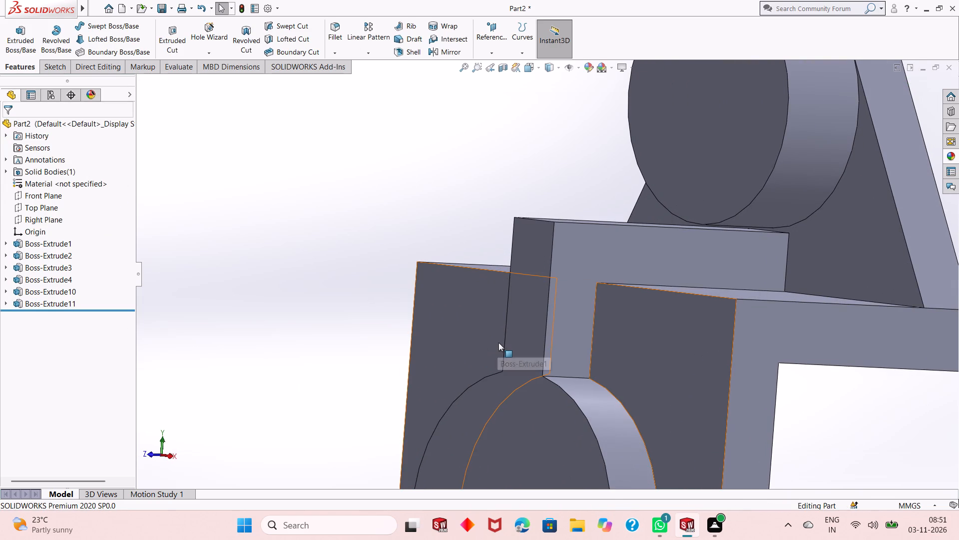
Fillet the outer top edge of the rib's bend, where it turns down toward the back boss, with a 10 mm radius.
scroll(498, 342, "up", 2)
scroll(567, 272, "down", 1)
middle_click_drag(558, 378, 565, 395)
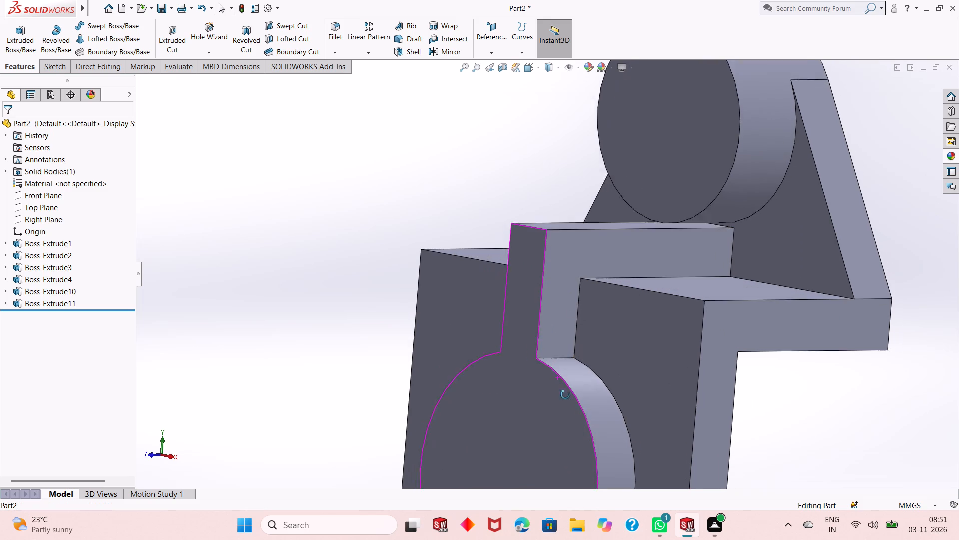
middle_click_drag(565, 395, 585, 371)
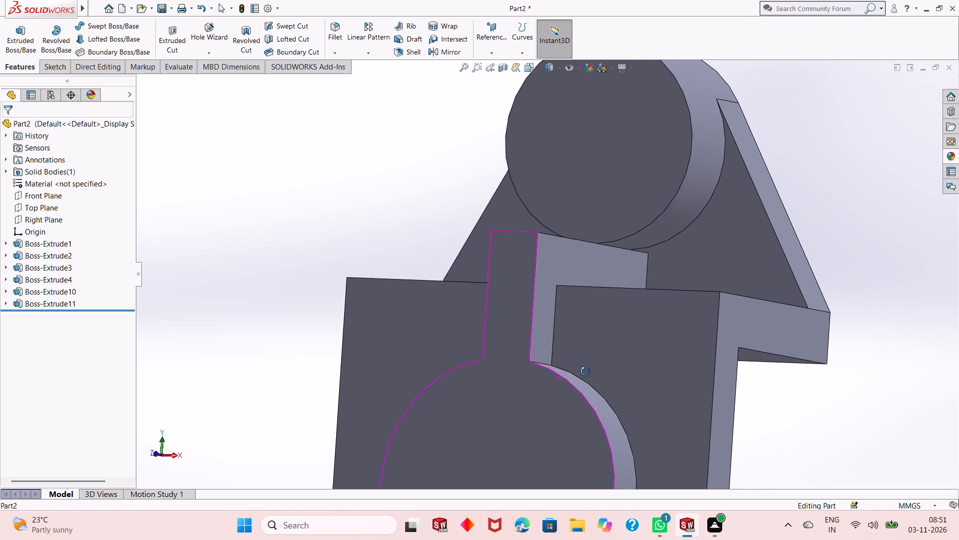
middle_click_drag(585, 371, 548, 387)
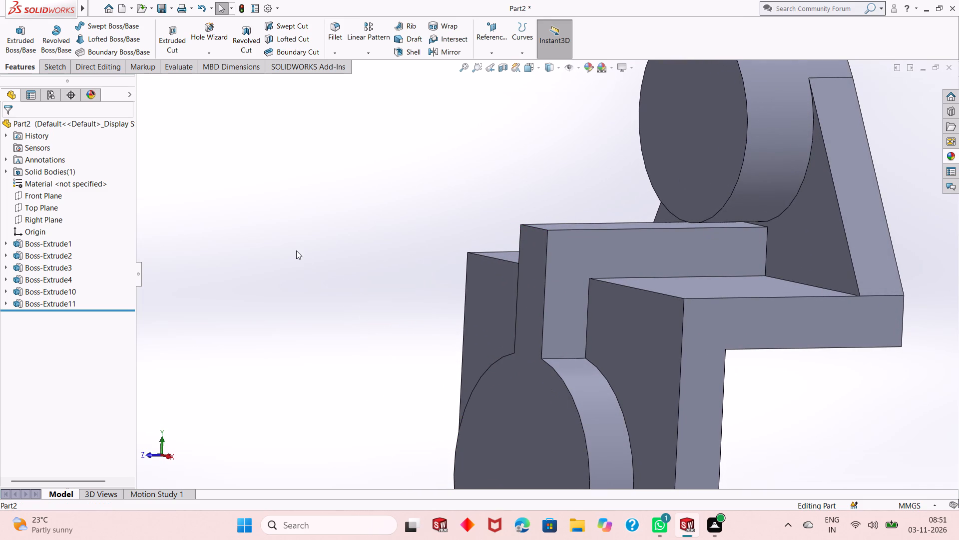
left_click(334, 33)
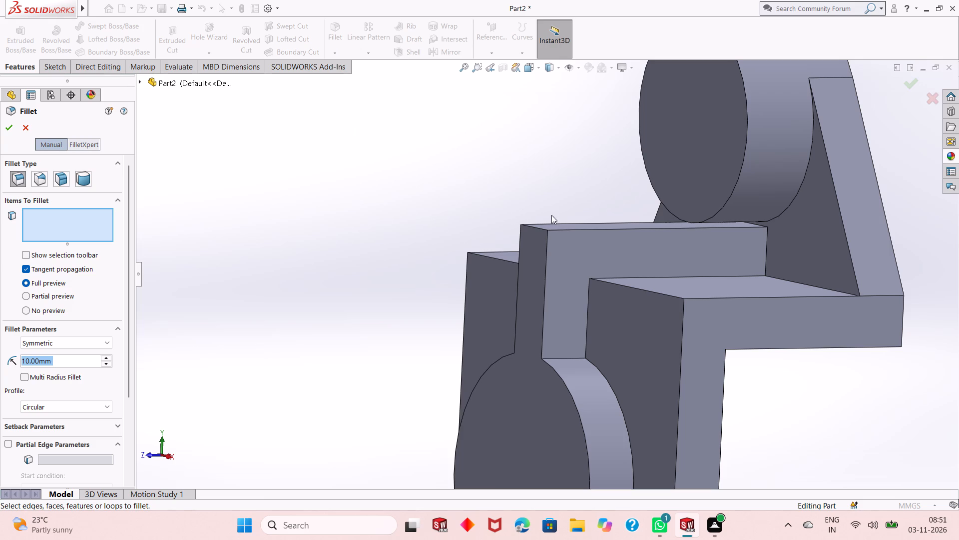
left_click(538, 227)
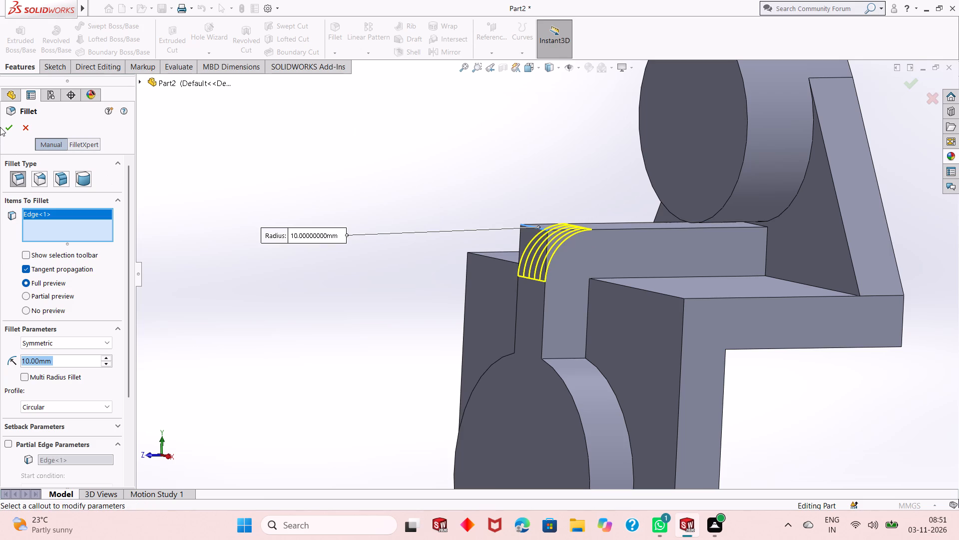
left_click(7, 128)
left_click(330, 232)
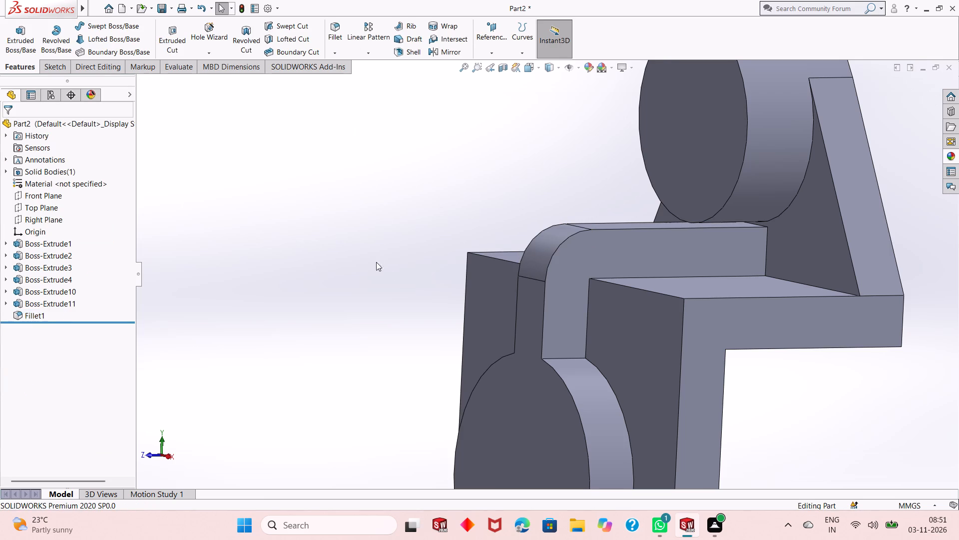
On the back boss's face, sketch a corner rectangle about 15 by 10 mm from the boss's circular edge to the bracket's X = 0 side edge.
scroll(412, 279, "up", 2)
scroll(552, 323, "up", 1)
scroll(639, 385, "up", 1)
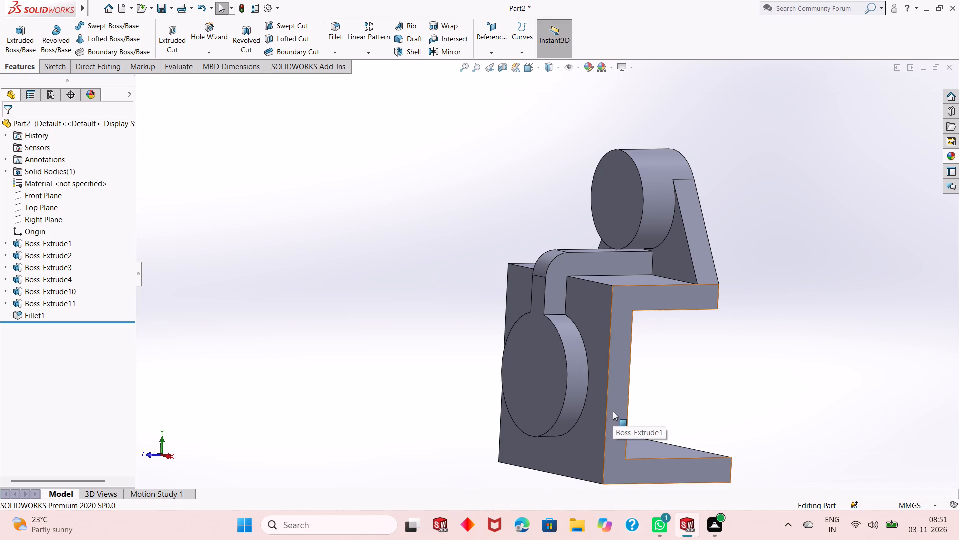
left_click(555, 384)
left_click(602, 359)
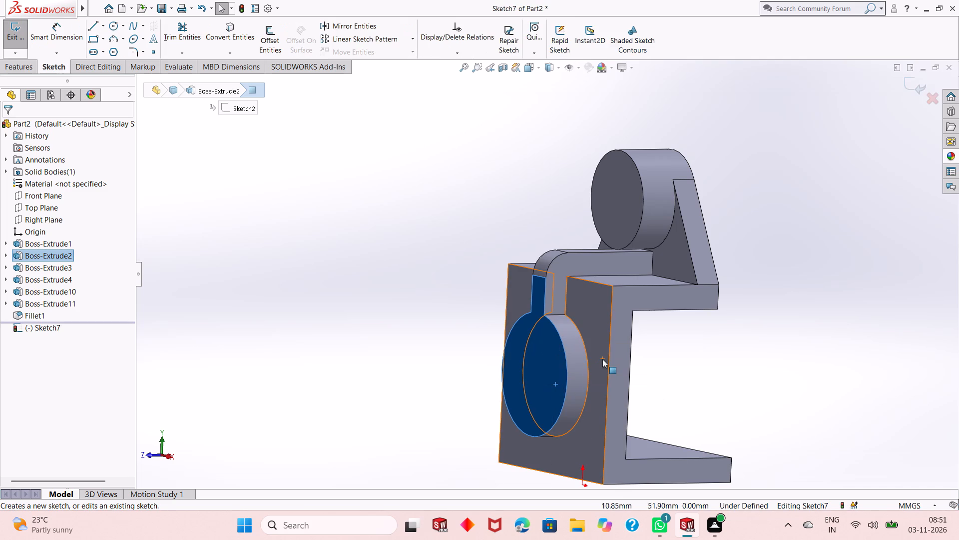
key("ctrl+8")
left_click(726, 246)
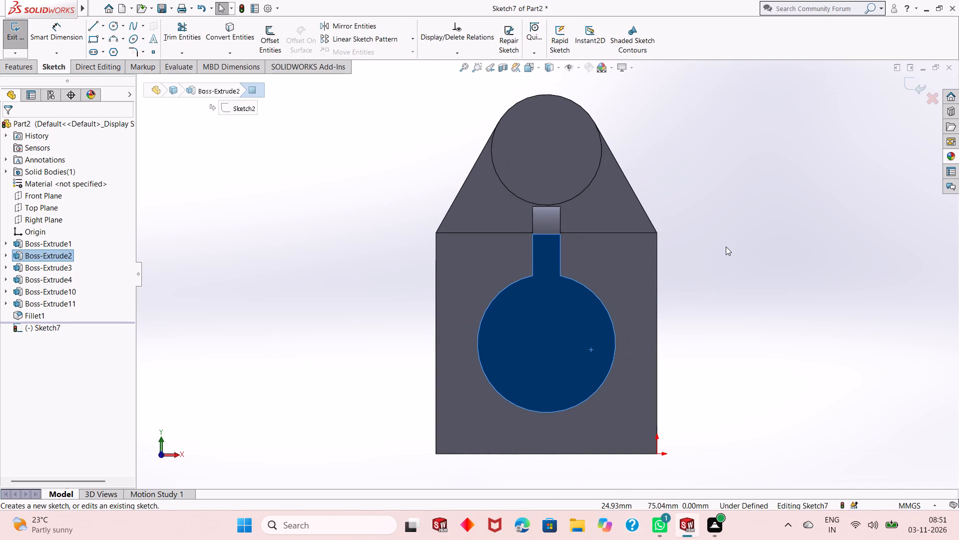
left_click(94, 35)
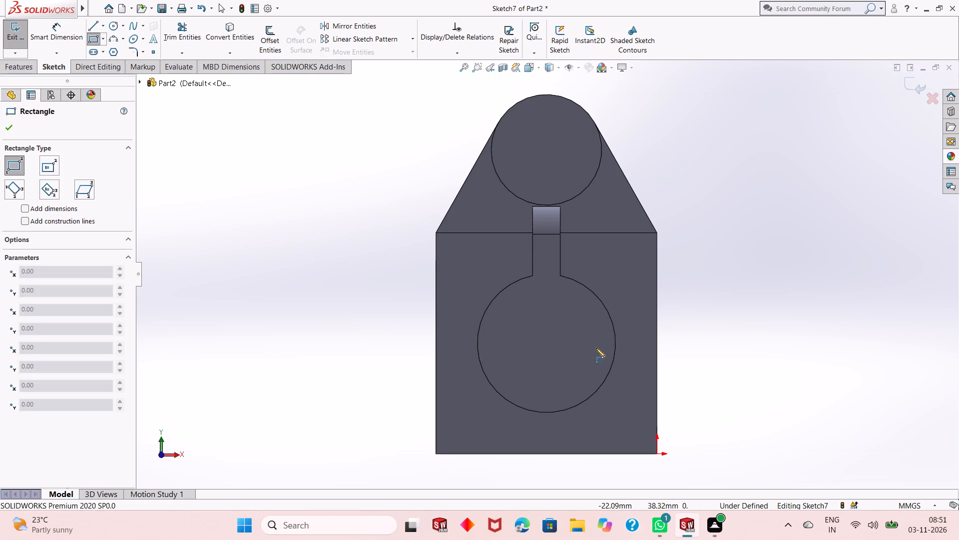
scroll(623, 334, "down", 1)
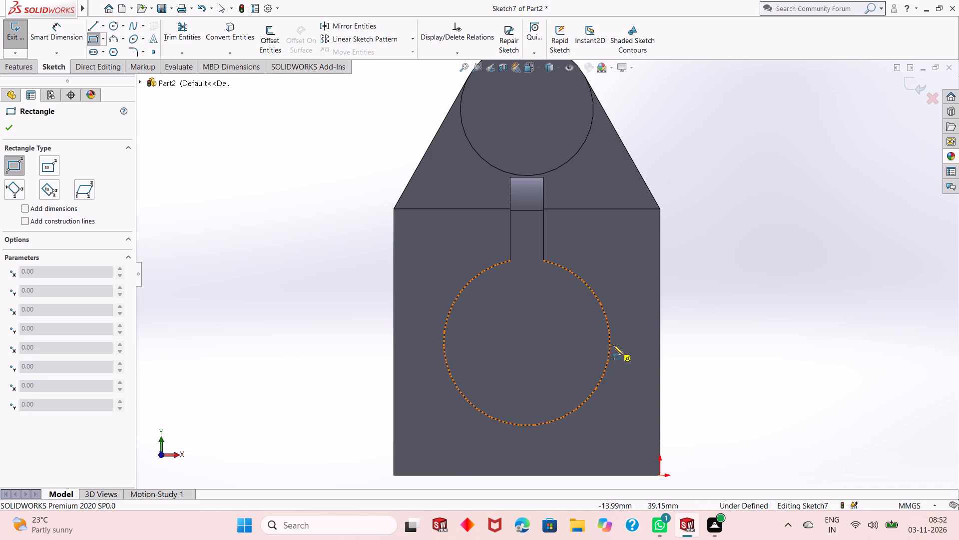
left_click(609, 333)
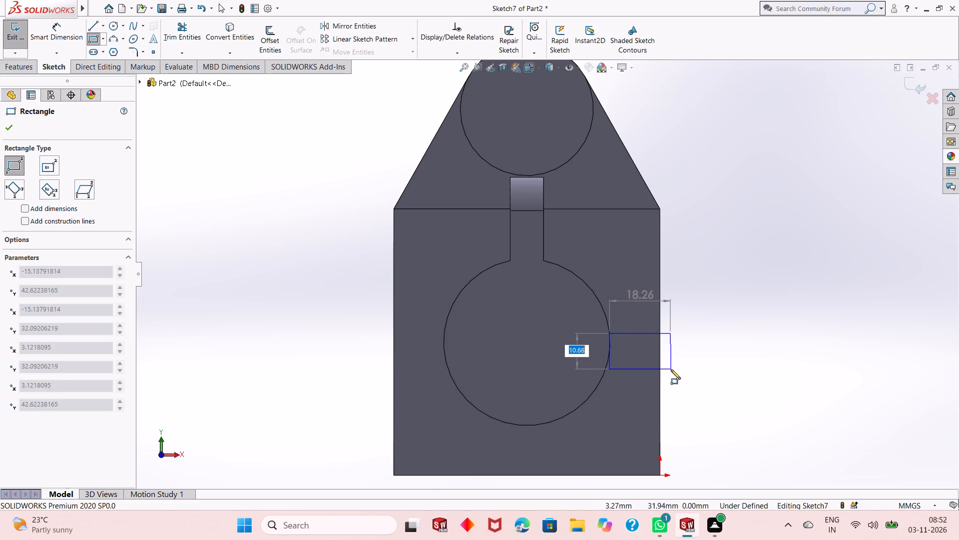
left_click(660, 365)
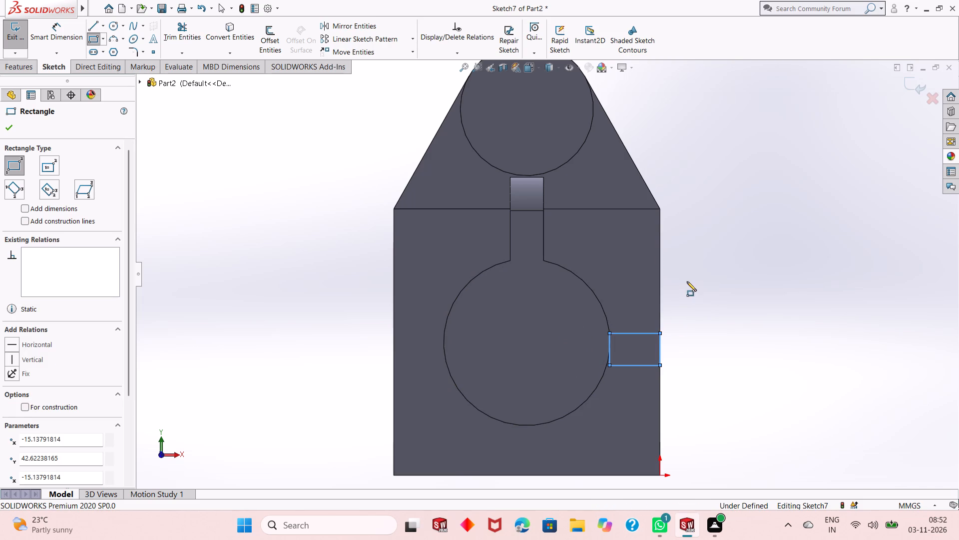
right_click(687, 281)
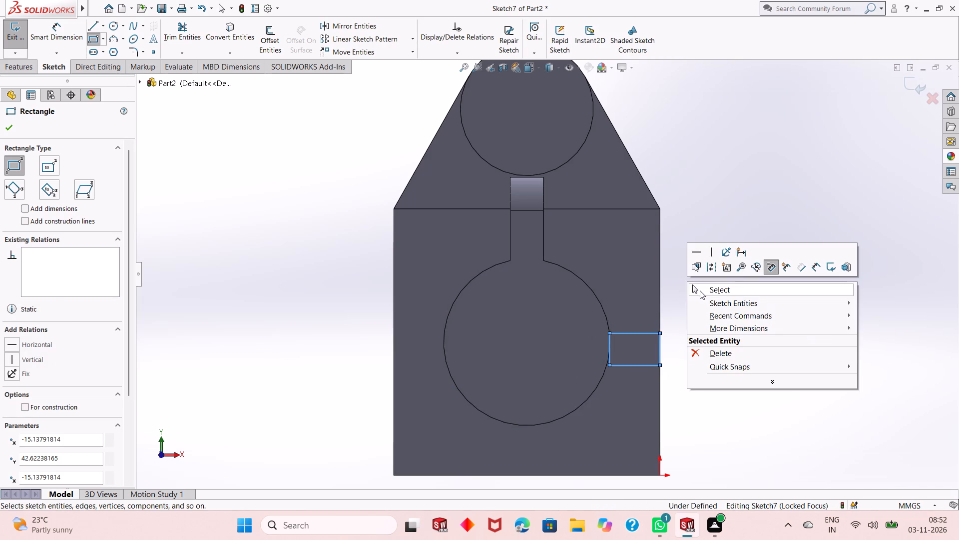
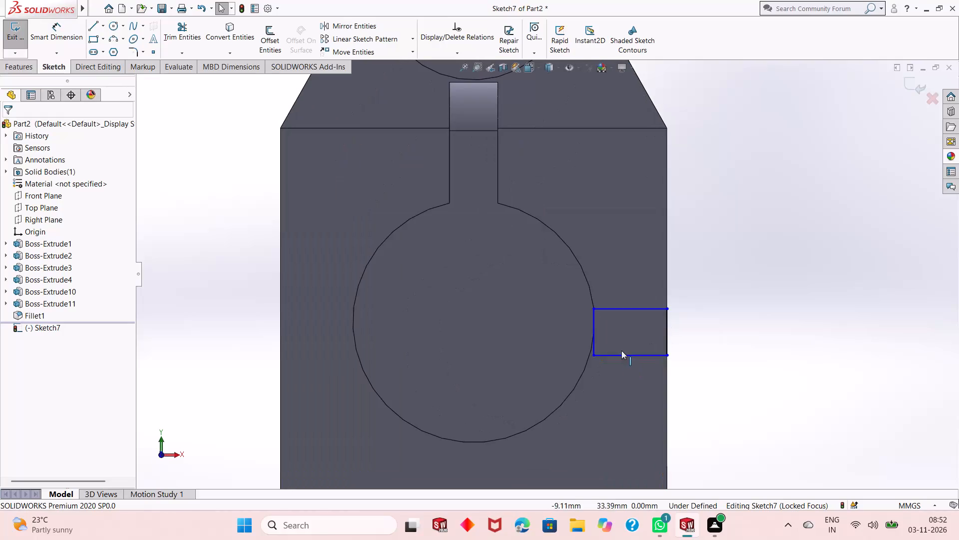
Dimension the height of the rectangle on the bracket's X = 0 side and set it to 10 mm.
left_click(59, 33)
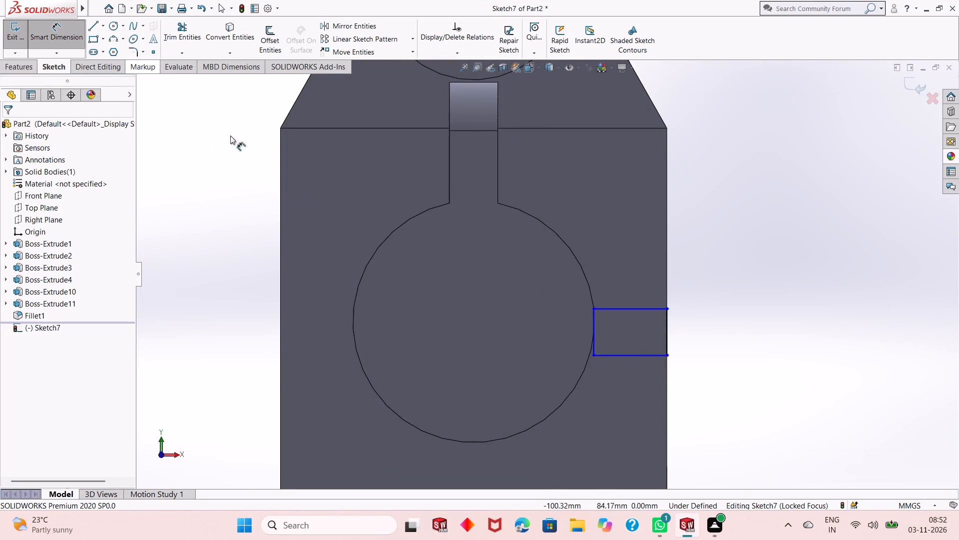
left_click(632, 355)
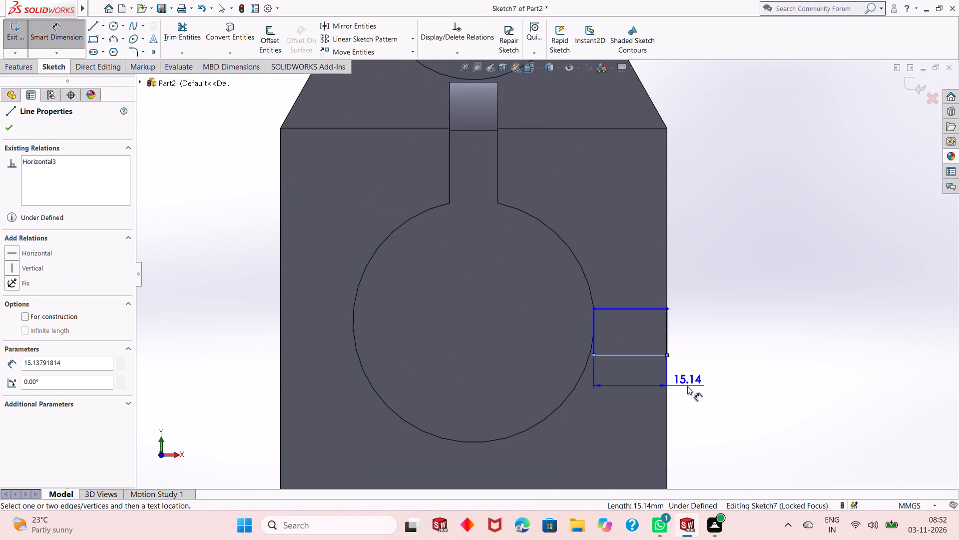
key("Escape")
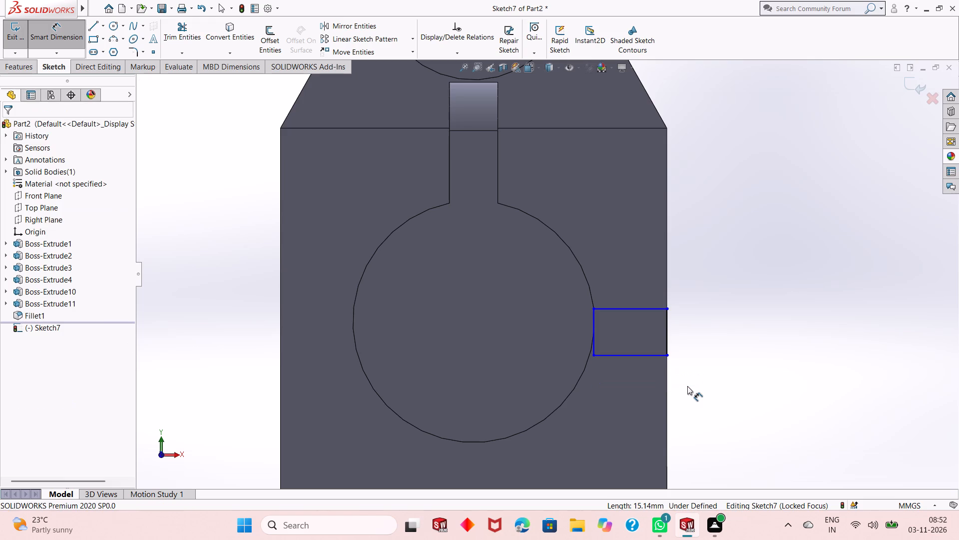
left_click(670, 321)
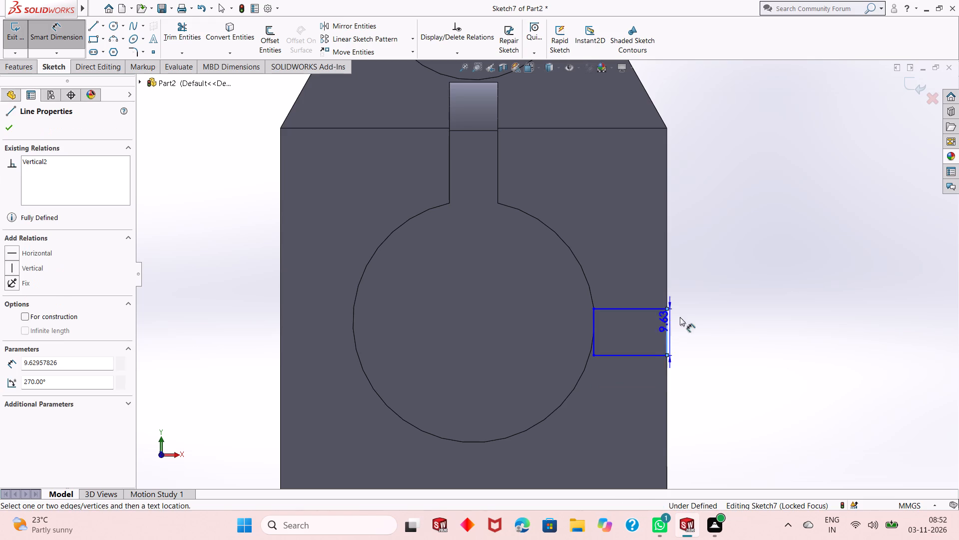
left_click(745, 302)
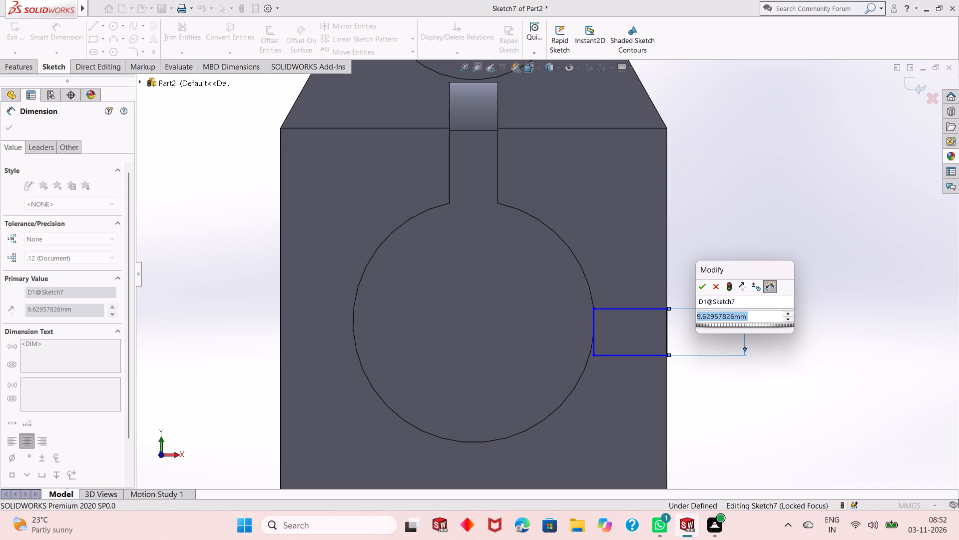
type("10")
key("Return")
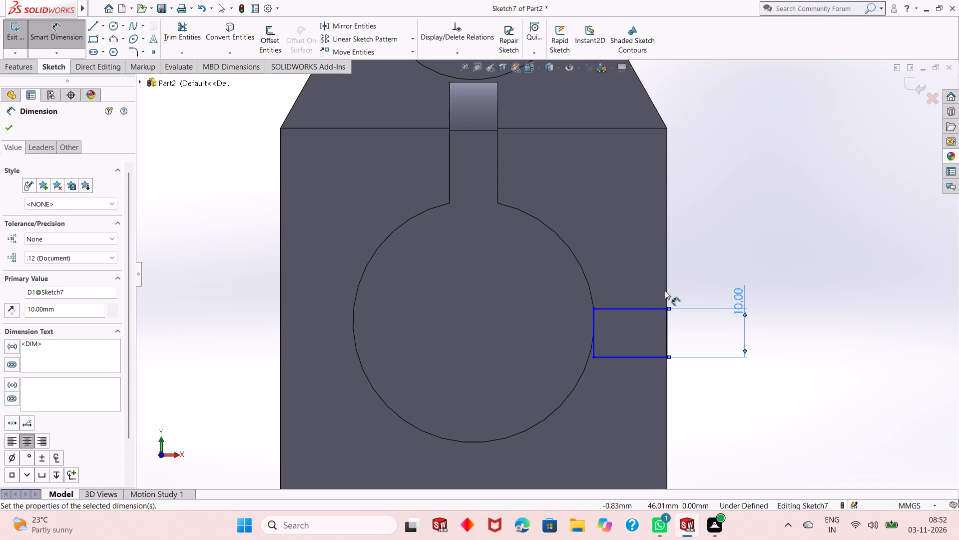
key("Escape")
key("Escape")
Sketch a second corner rectangle about 15 by 11 mm from the boss's circular edge to the bracket's X = -80 side edge.
left_click(94, 41)
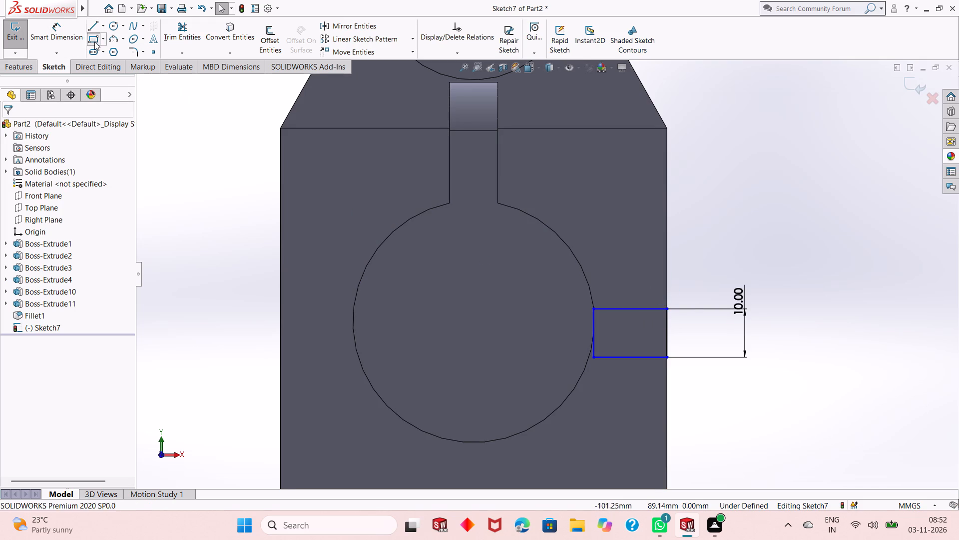
left_click(352, 306)
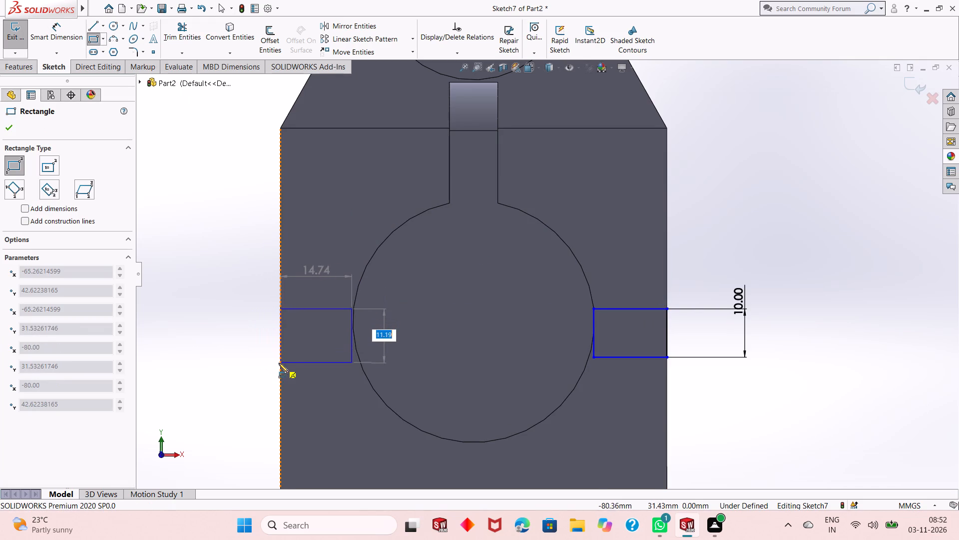
left_click(279, 363)
key("Escape")
key("Escape")
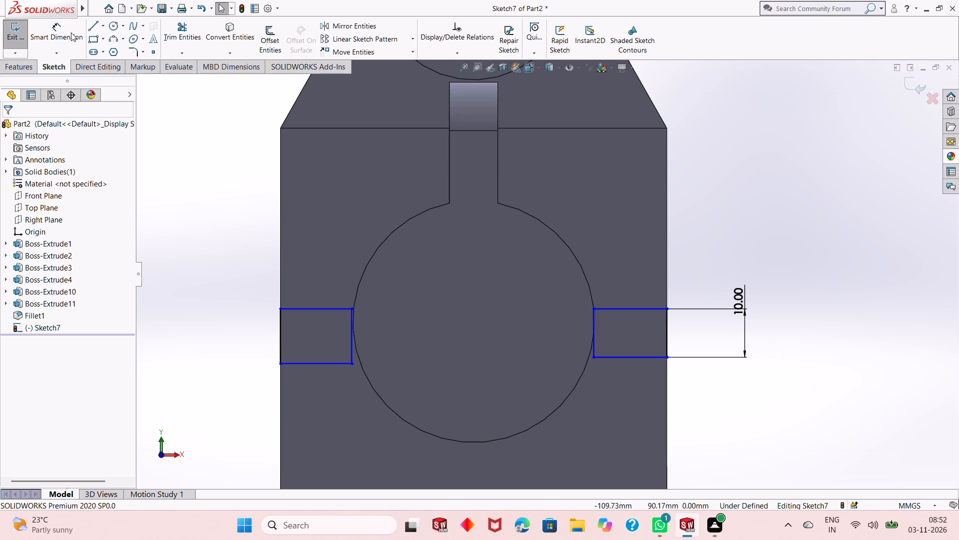
Dimension the height of the second rectangle, on the X = -80 side, and set it to 10 mm.
left_click(69, 33)
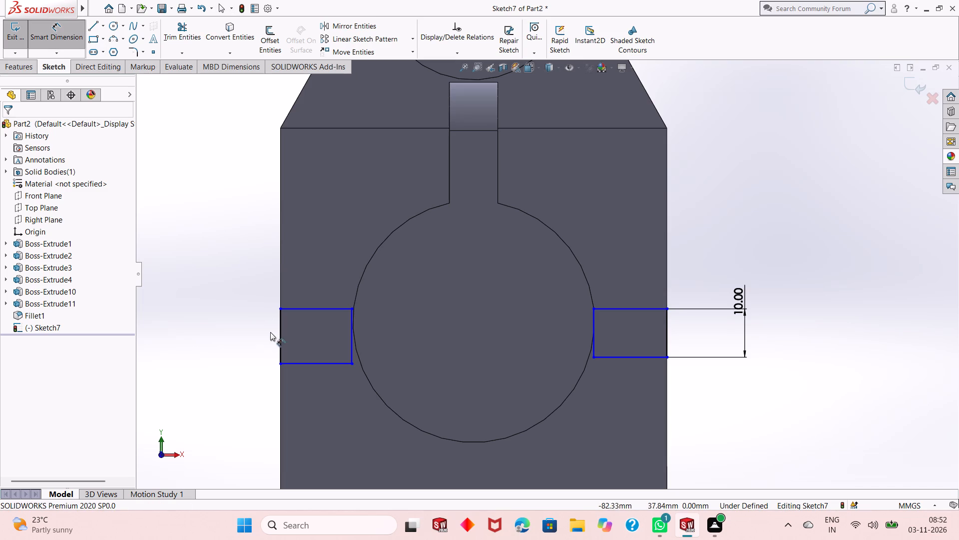
left_click(280, 338)
left_click(258, 352)
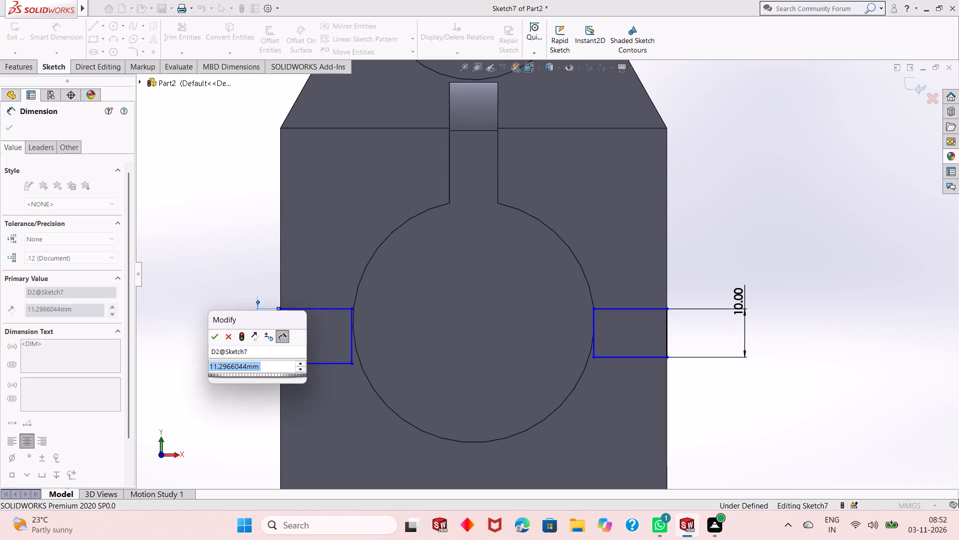
type("10")
key("Return")
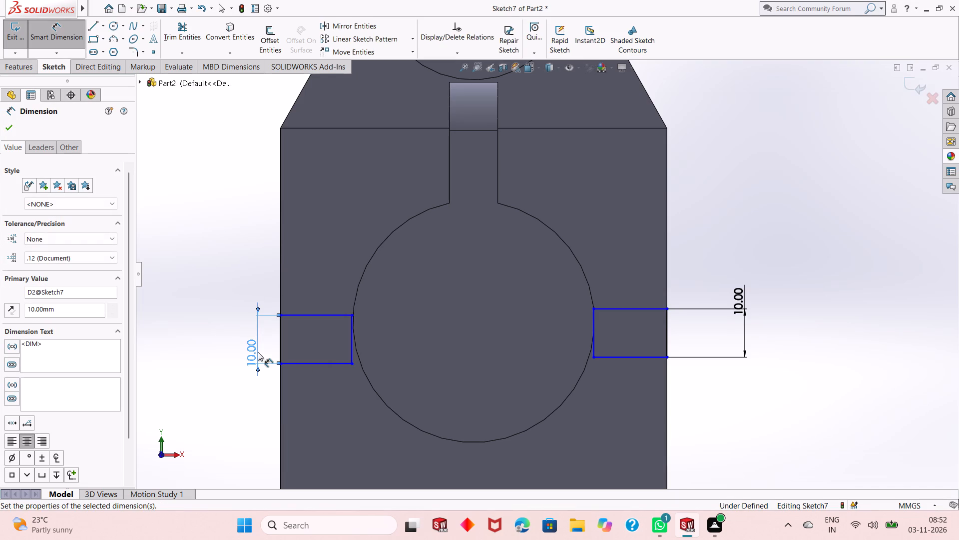
key("Escape")
key("Escape")
key("Escape")
key("Escape")
key("Escape")
key("Escape")
key("Escape")
key("Escape")
key("Escape")
key("Escape")
key("Escape")
key("Escape")
key("Escape")
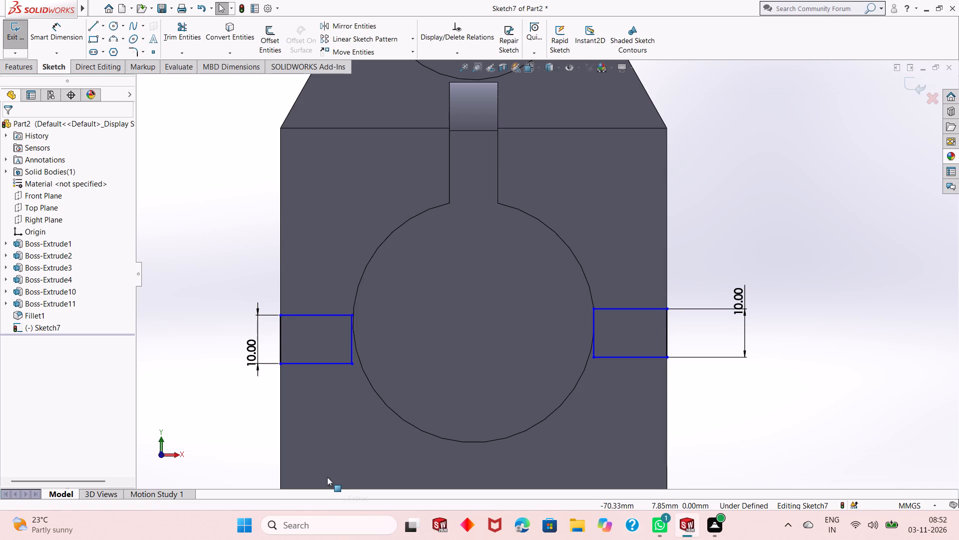
key("Escape")
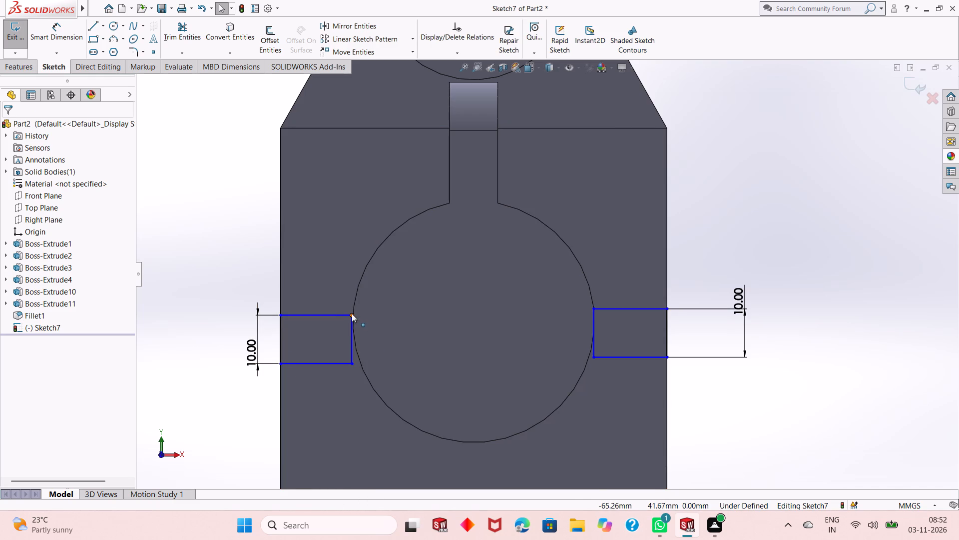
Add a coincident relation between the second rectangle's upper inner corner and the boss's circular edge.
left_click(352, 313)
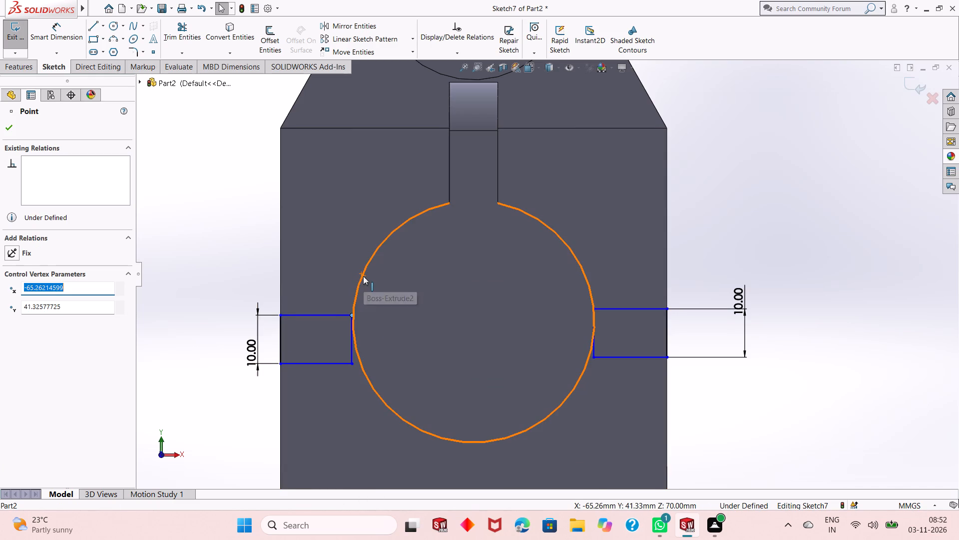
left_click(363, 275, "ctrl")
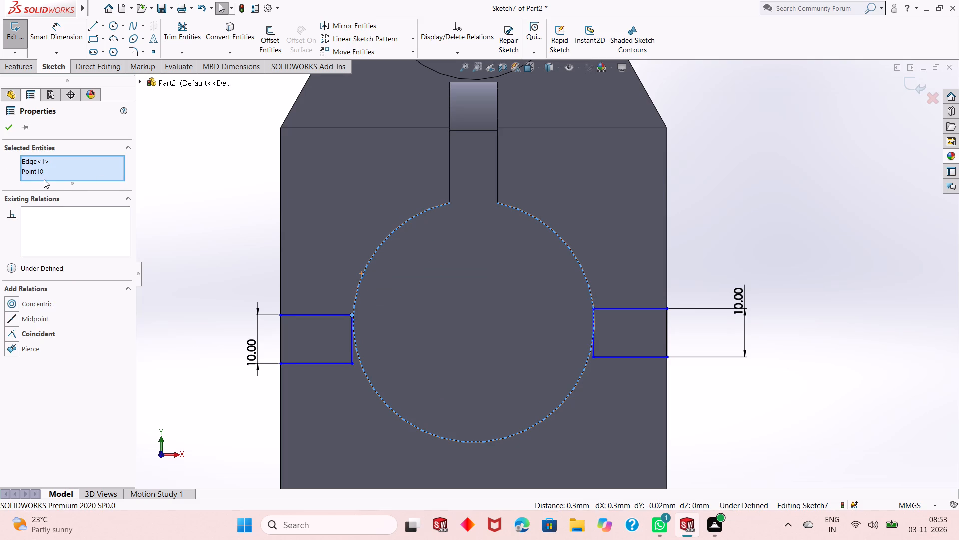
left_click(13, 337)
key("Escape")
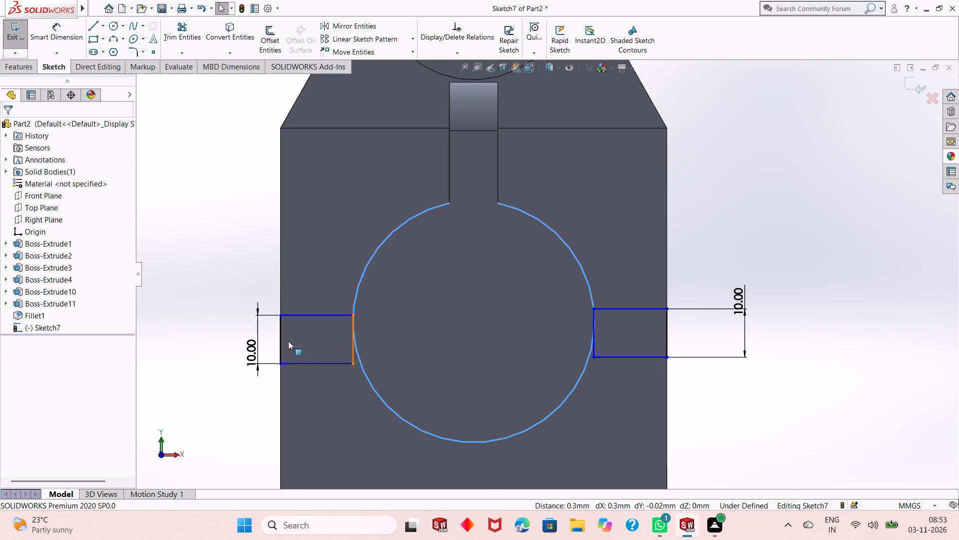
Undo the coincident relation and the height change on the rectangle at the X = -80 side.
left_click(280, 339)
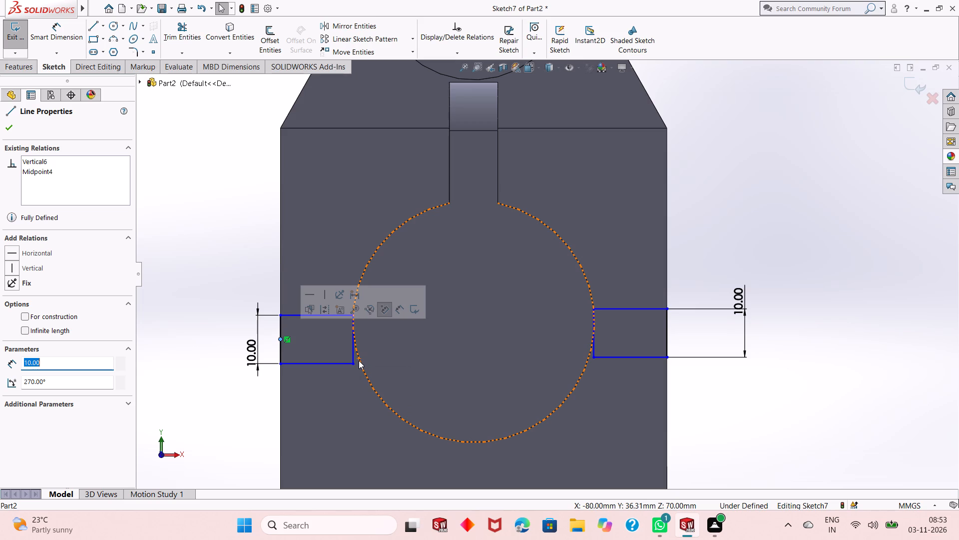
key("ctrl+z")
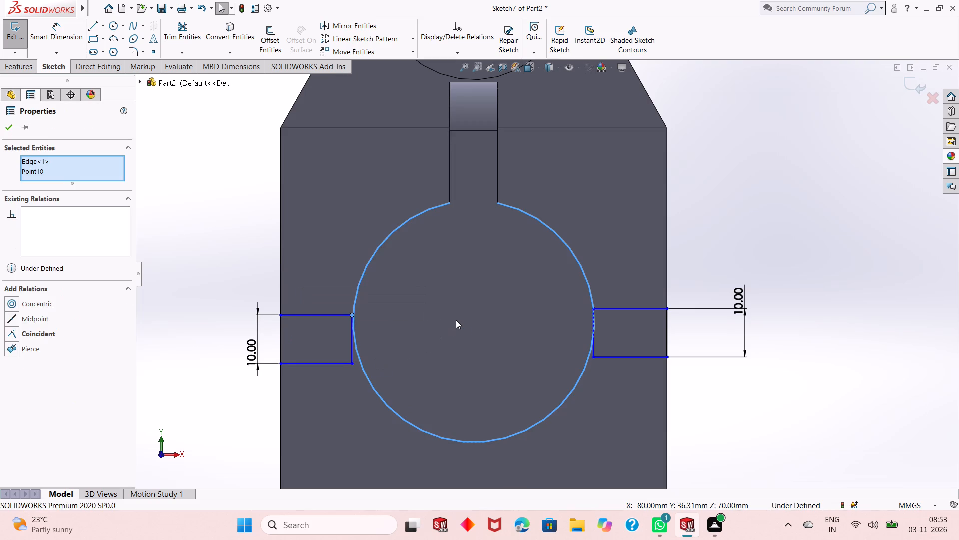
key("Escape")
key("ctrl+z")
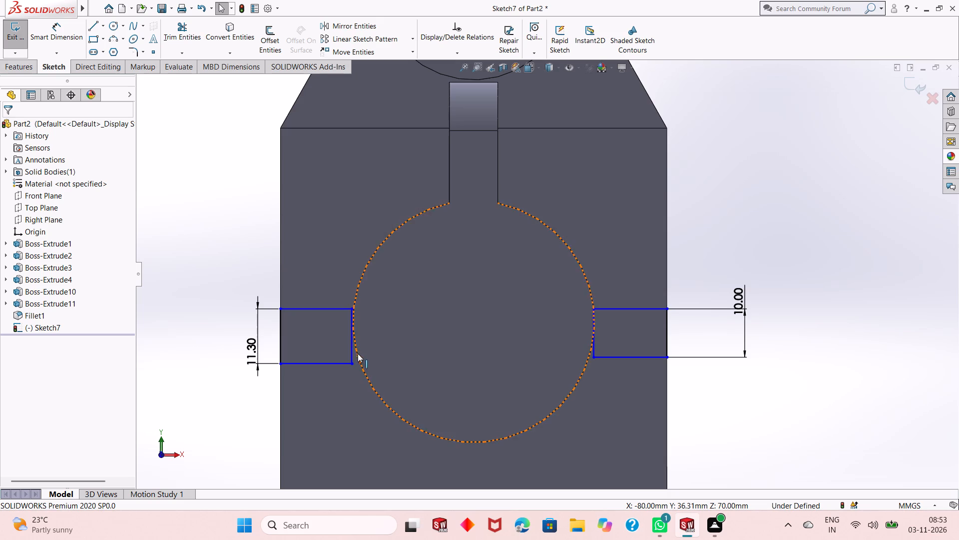
Sketch a horizontal centerline about 50 mm long across the boss circle, from one side quadrant to the opposite one.
scroll(352, 330, "down", 5)
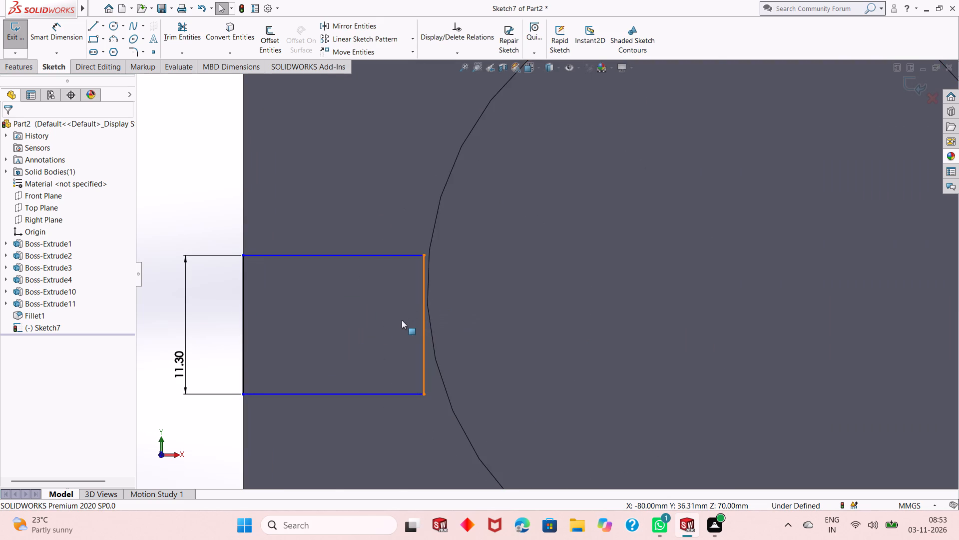
scroll(397, 323, "up", 4)
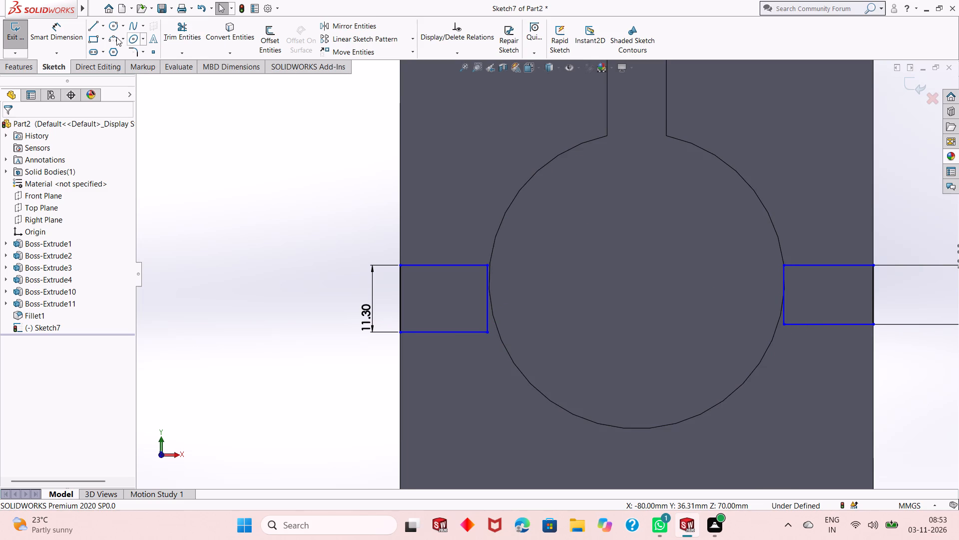
left_click(104, 29)
left_click(107, 50)
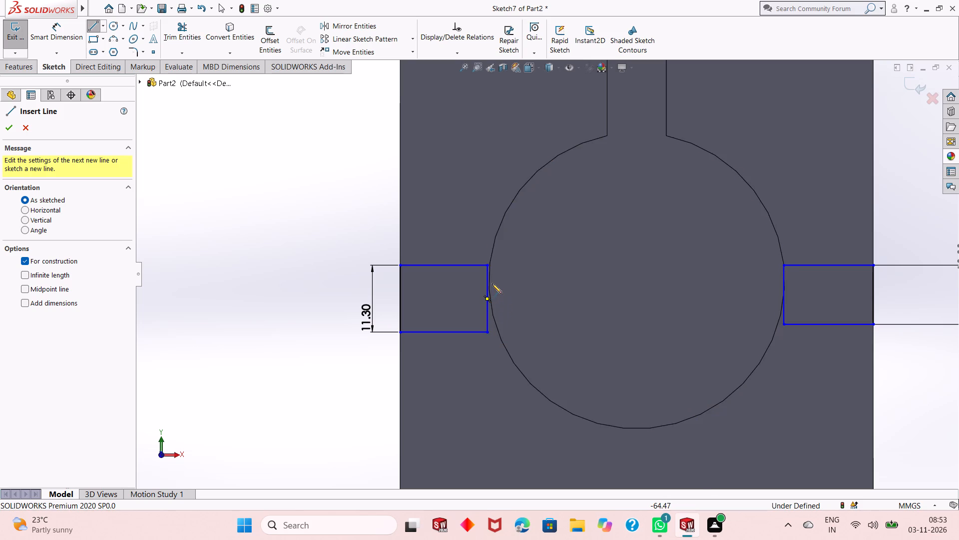
scroll(492, 282, "down", 3)
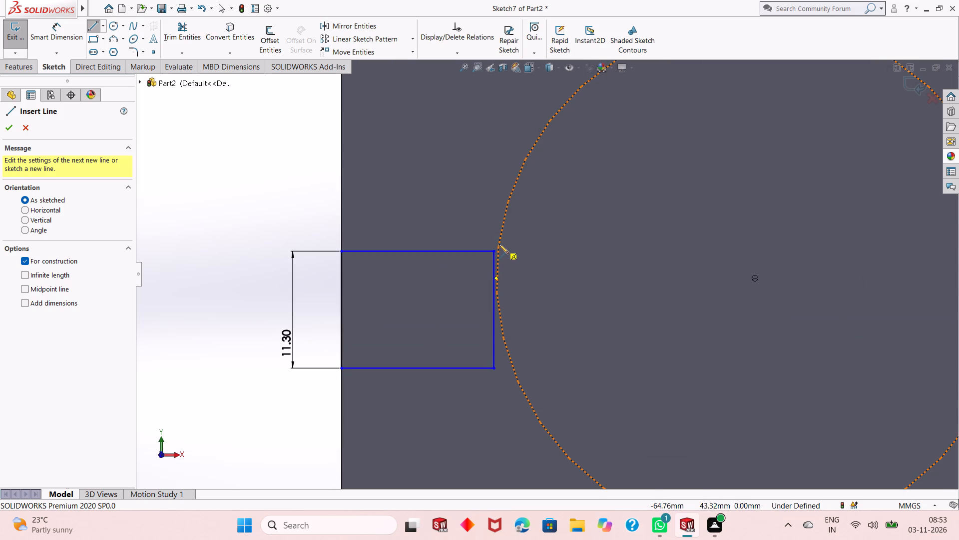
left_click(497, 277)
scroll(453, 298, "down", 4)
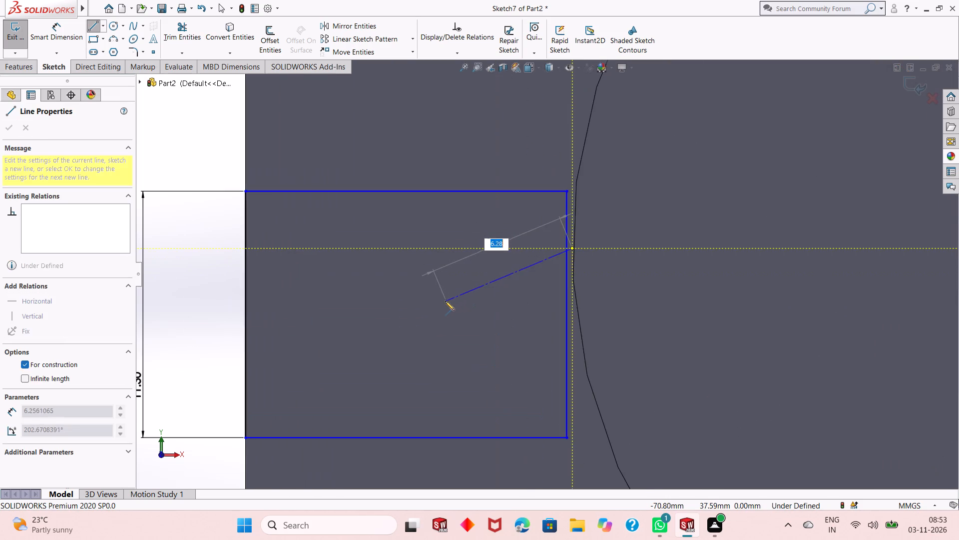
scroll(445, 301, "up", 10)
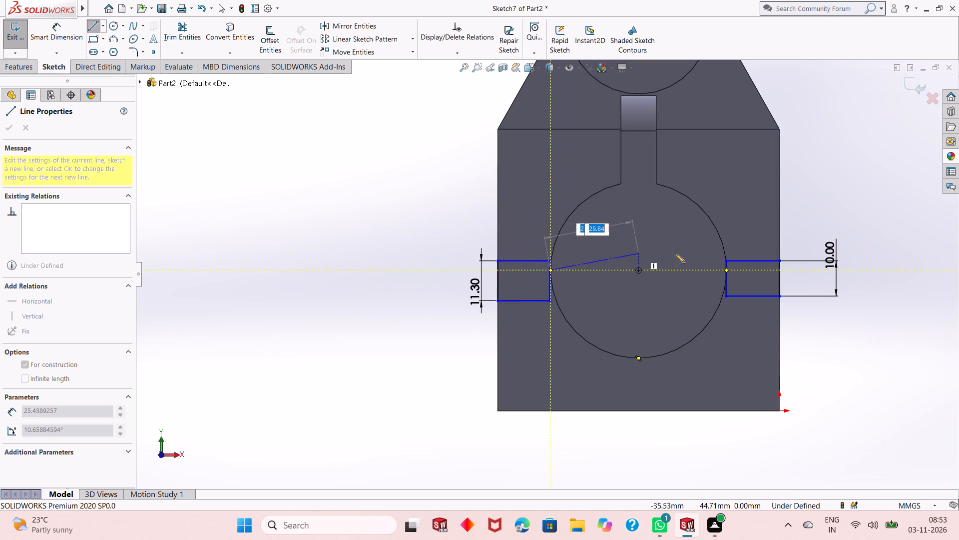
scroll(710, 258, "down", 10)
scroll(578, 311, "down", 4)
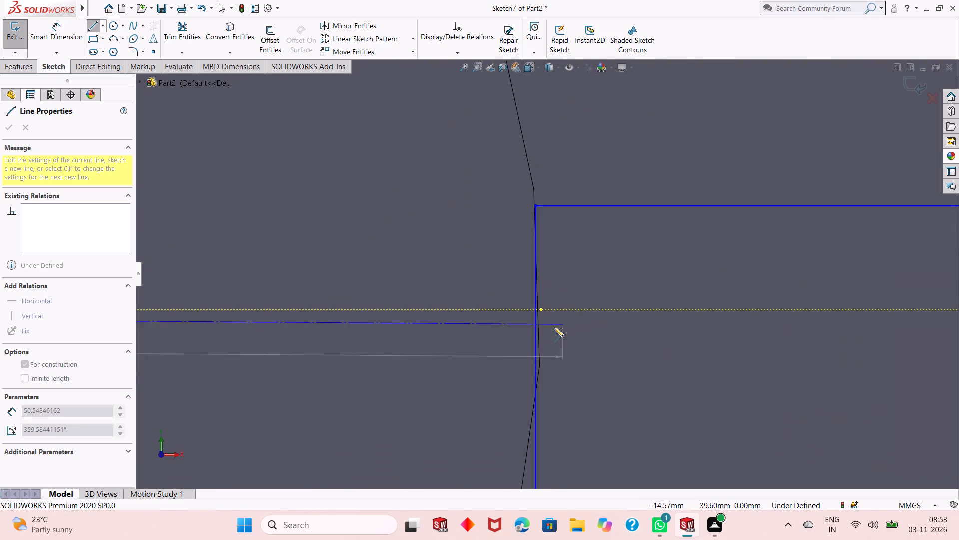
left_click(540, 308)
right_click(540, 308)
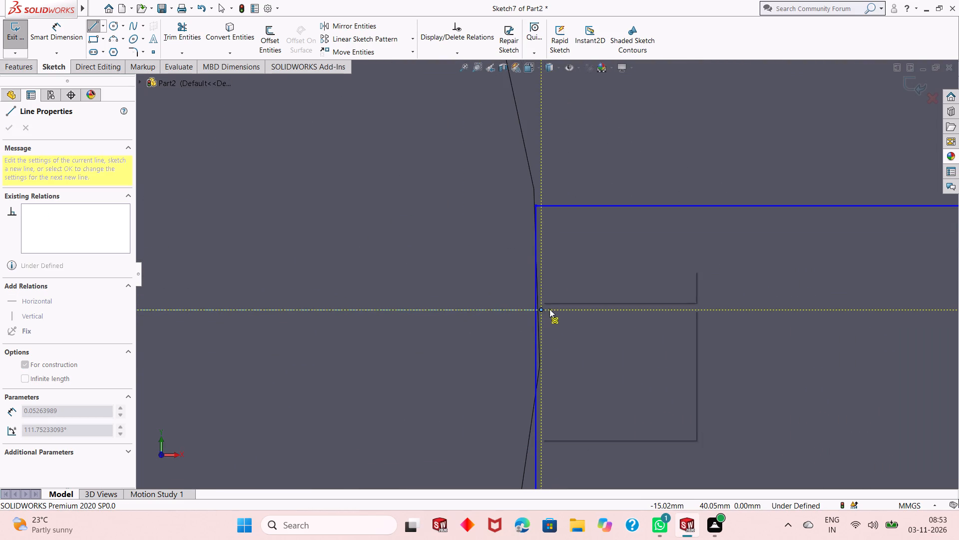
left_click(563, 315)
Add a coincident relation between the upper inner corner of the 10 mm rectangle and the boss's circular edge.
scroll(587, 295, "down", 3)
scroll(587, 295, "up", 2)
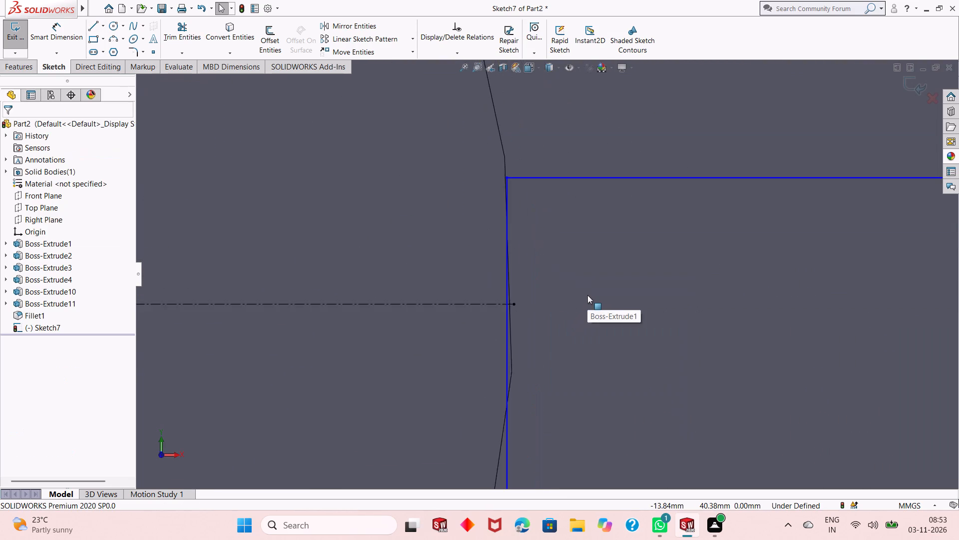
scroll(587, 295, "up", 14)
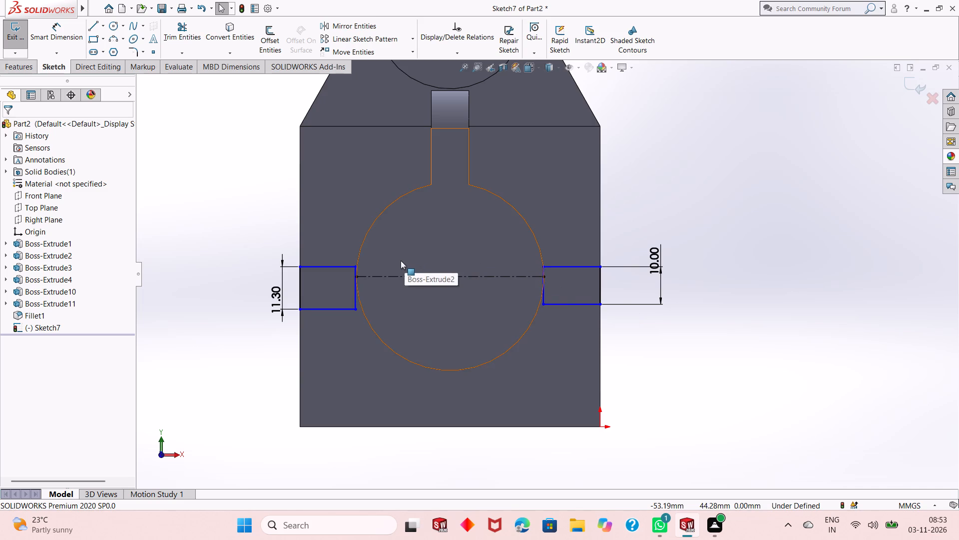
scroll(539, 252, "down", 7)
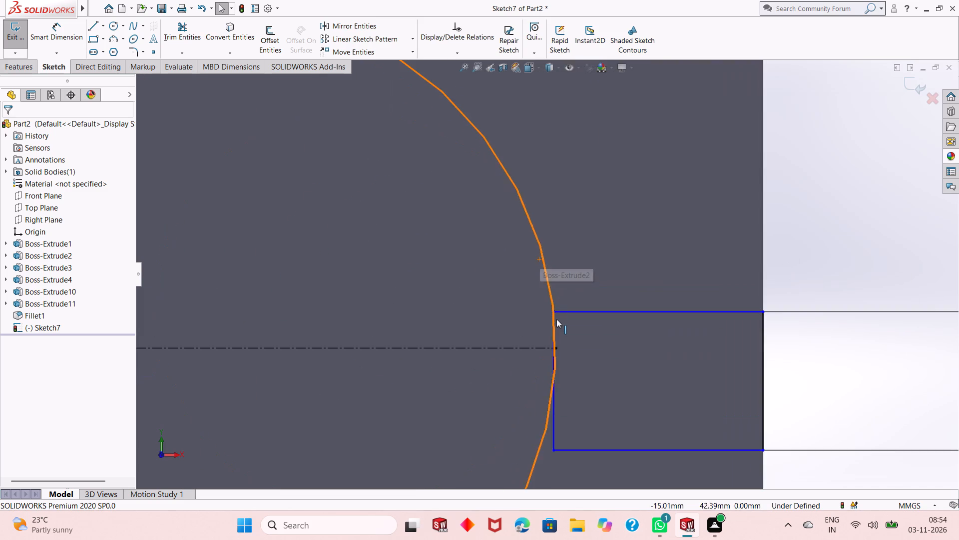
scroll(557, 324, "down", 9)
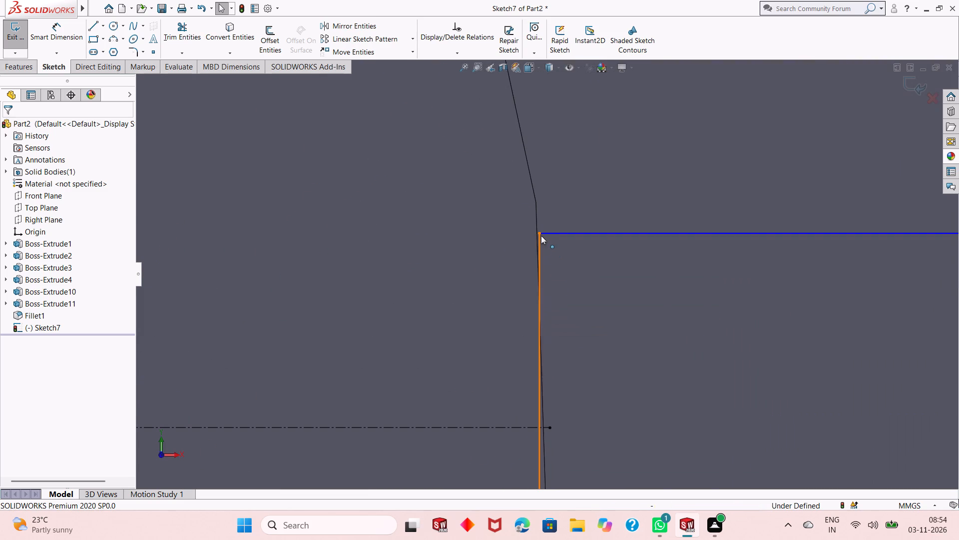
left_click(541, 233)
scroll(555, 270, "down", 4)
scroll(556, 271, "up", 10)
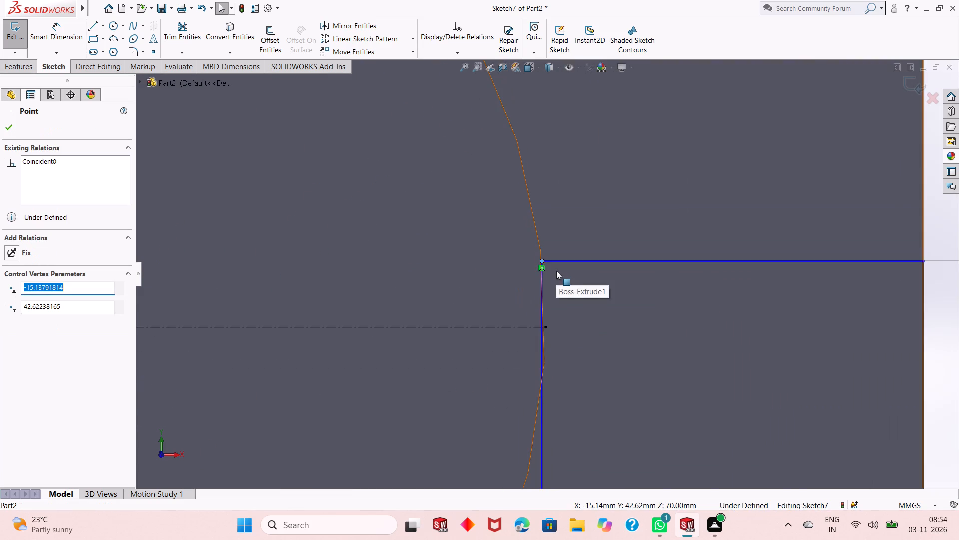
scroll(556, 271, "up", 7)
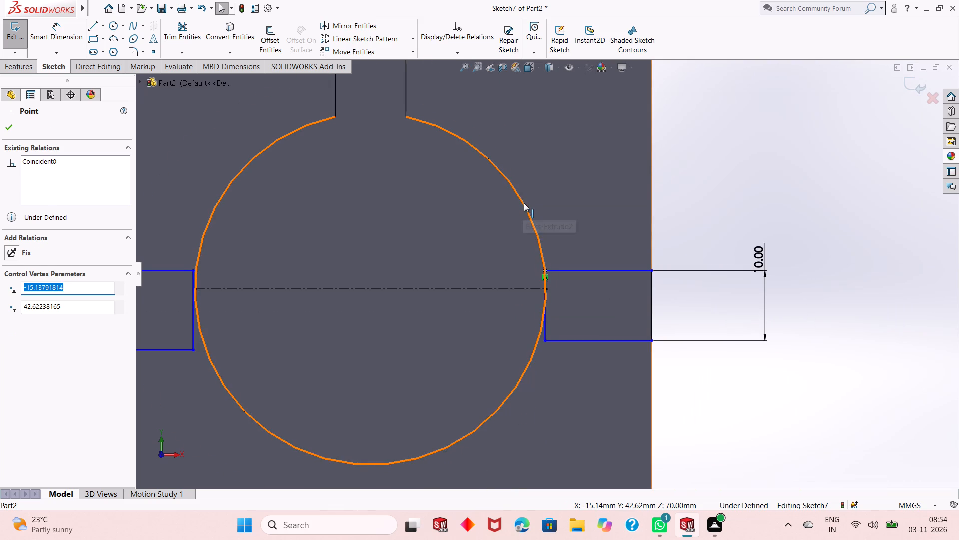
left_click(524, 203, "ctrl")
left_click(589, 153)
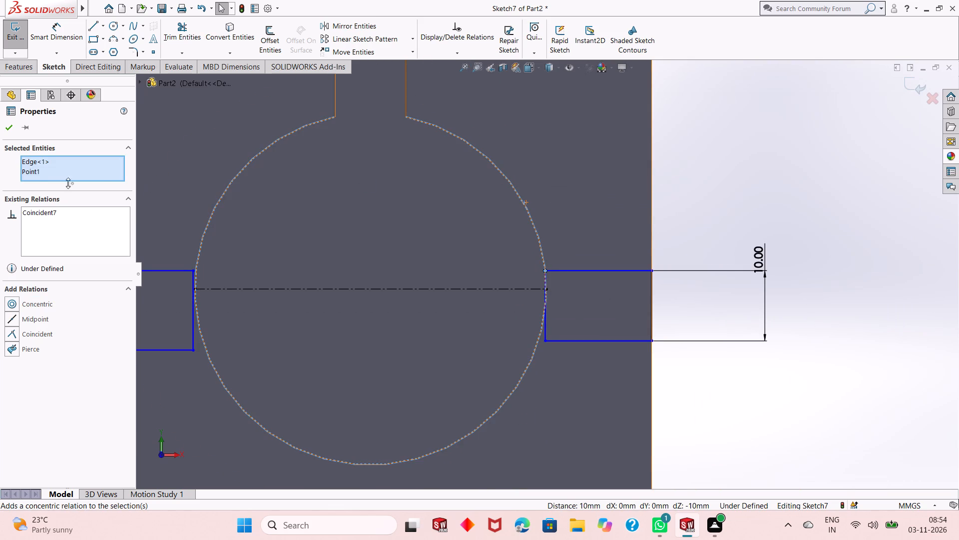
left_click(10, 128)
Add a horizontal relation between the inner-edge midpoints of both rectangles and the centerline's endpoint at the X = -80 side.
scroll(420, 283, "up", 2)
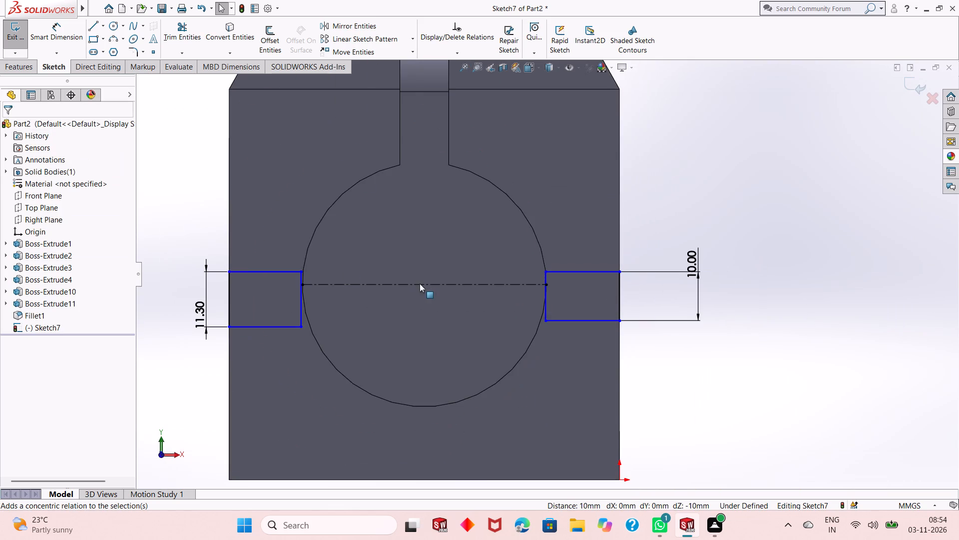
left_click(301, 299)
left_click(302, 283, "ctrl")
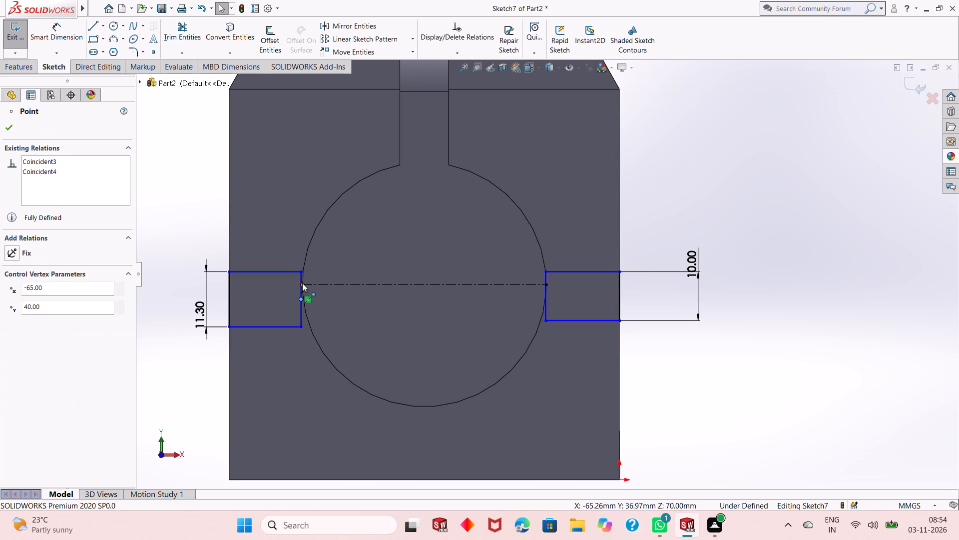
left_click(544, 295, "ctrl")
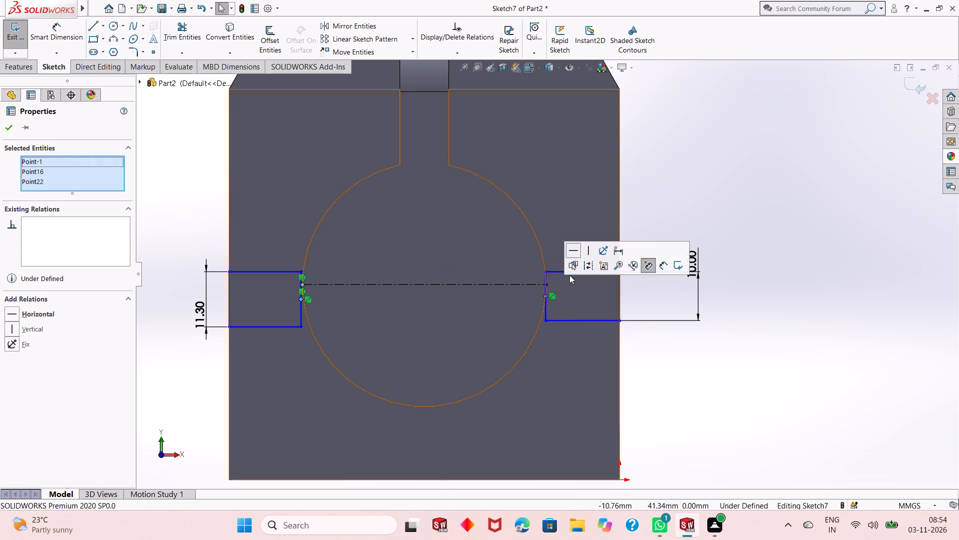
left_click(574, 248)
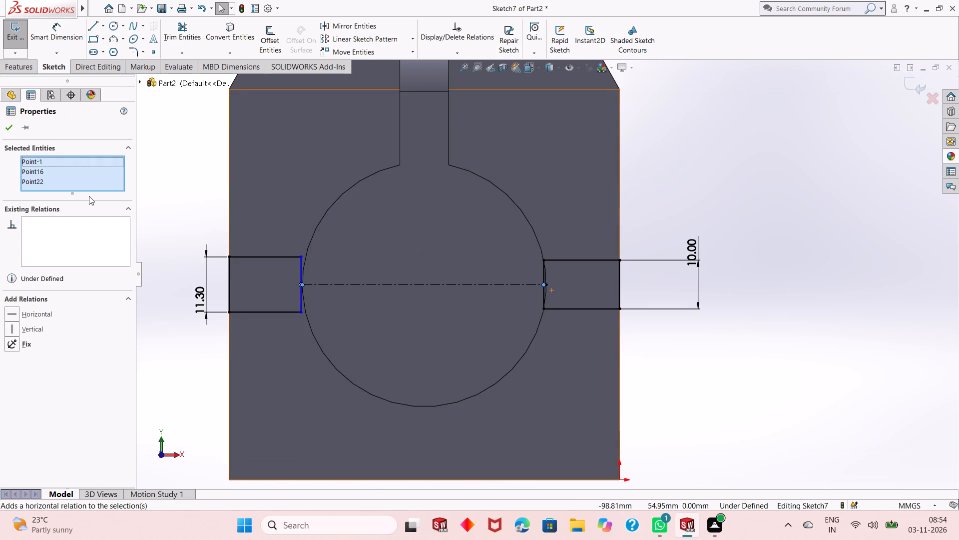
left_click(9, 129)
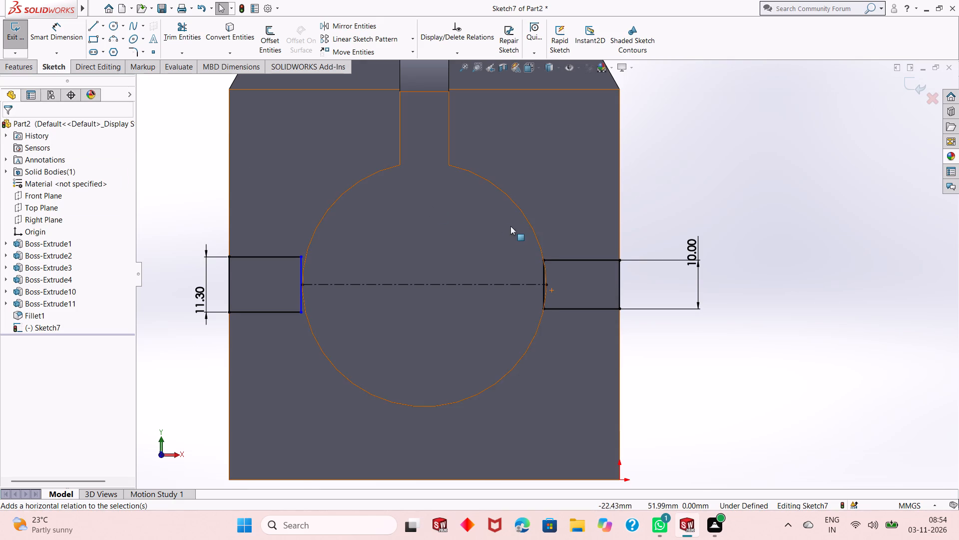
Add a coincident relation between the lower inner corner of the rectangle at the X = -80 side and the boss's circular edge.
scroll(516, 233, "down", 3)
scroll(513, 299, "up", 2)
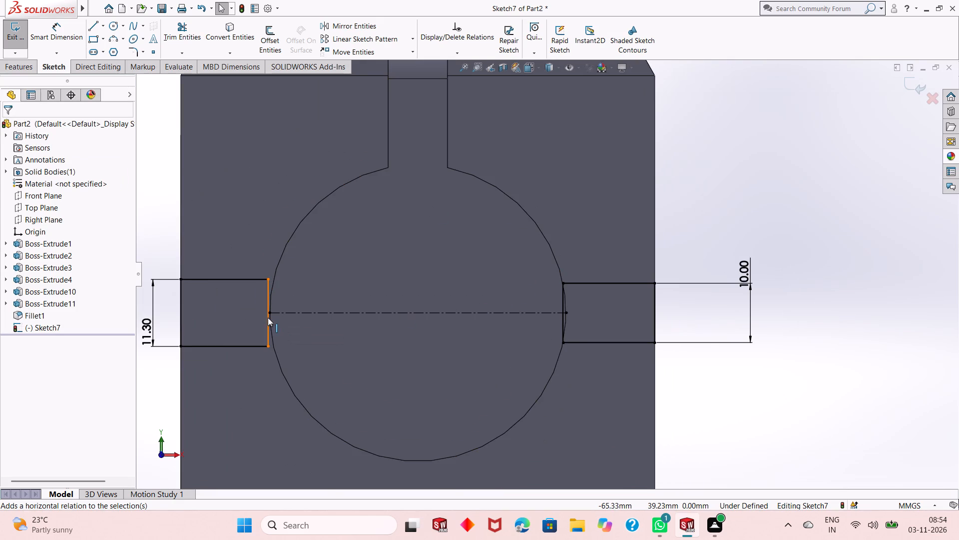
left_click(268, 346)
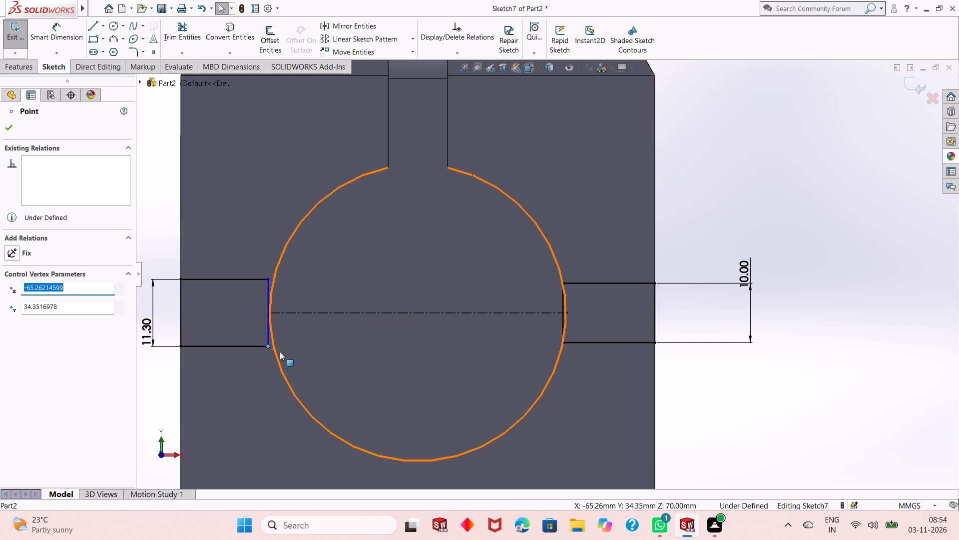
left_click(278, 365, "ctrl")
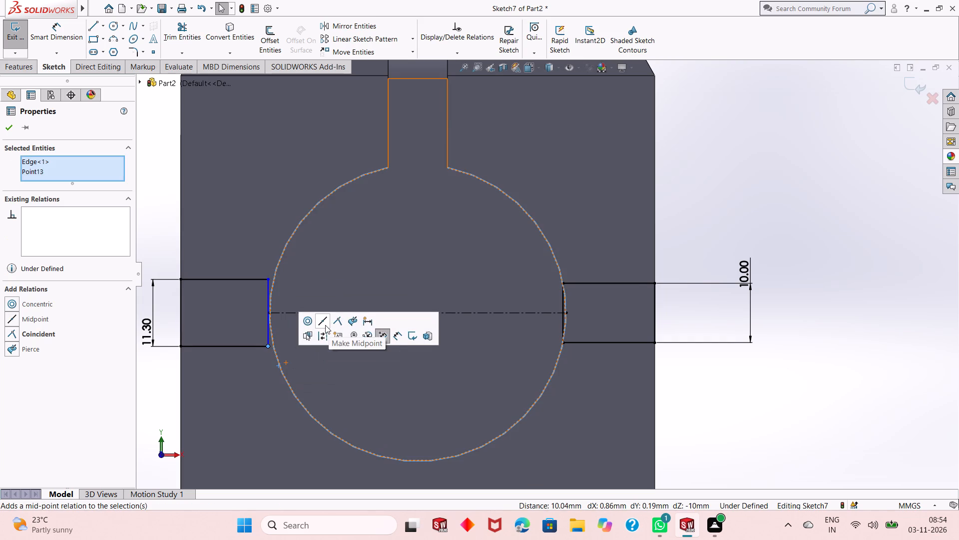
left_click(336, 325)
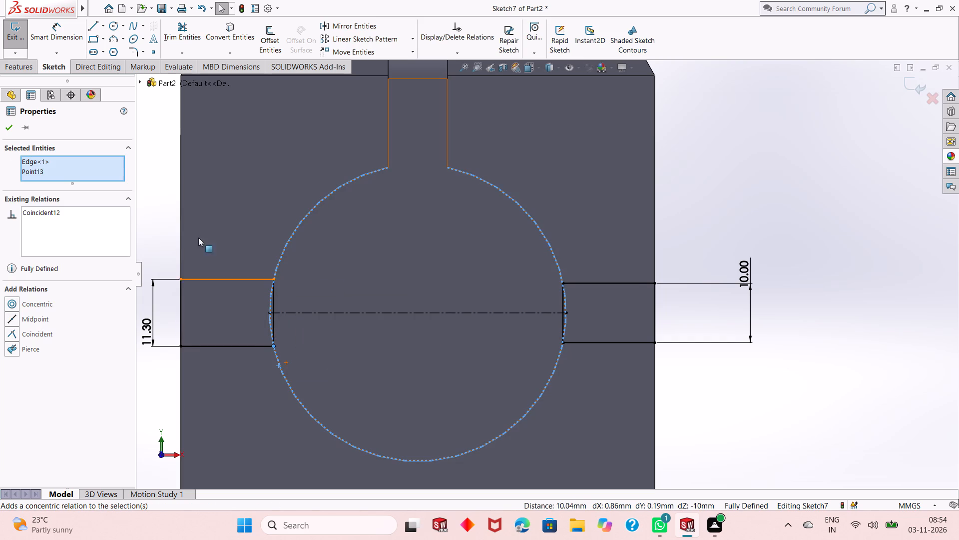
left_click(16, 131)
left_click(10, 131)
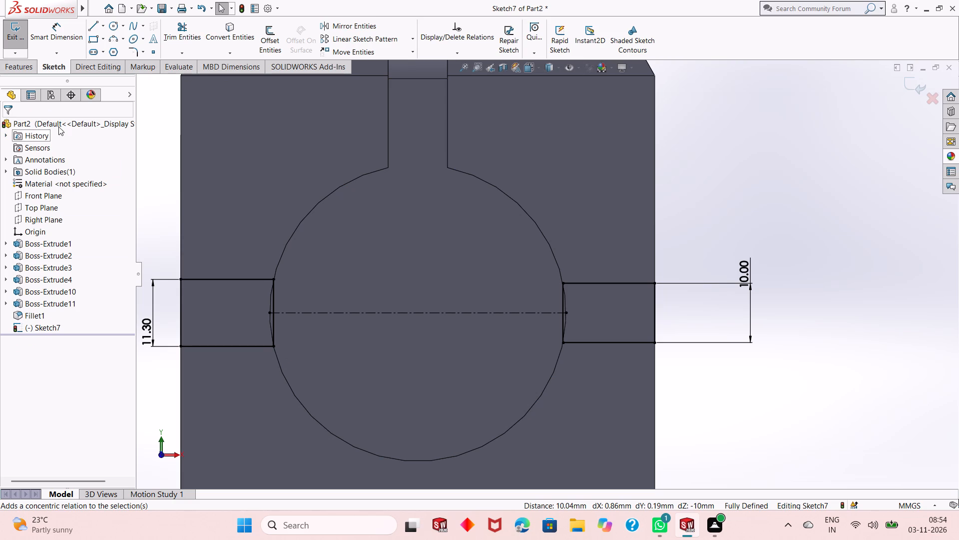
Extrude both rectangles as bosses in the reversed direction, Up To Next, toward the bracket's back wall.
left_click(24, 73)
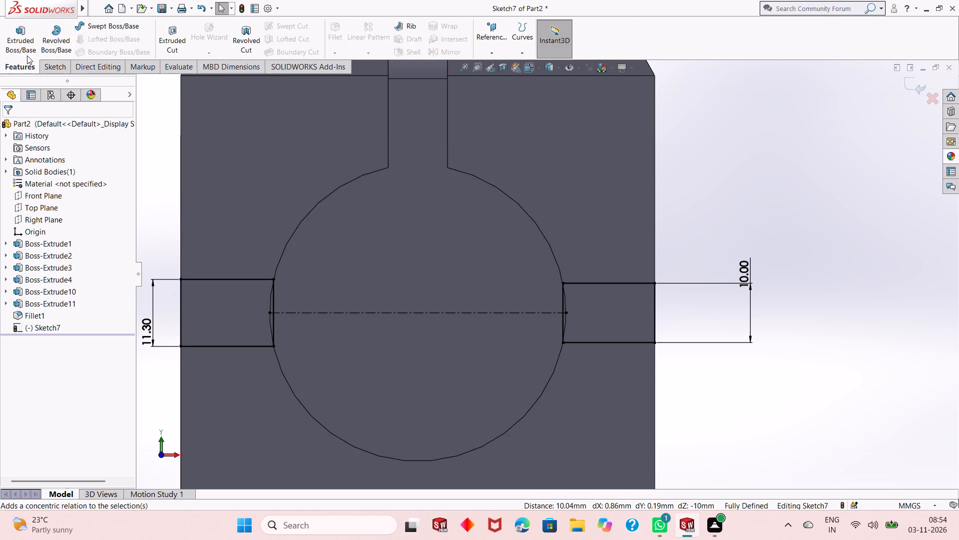
left_click(30, 47)
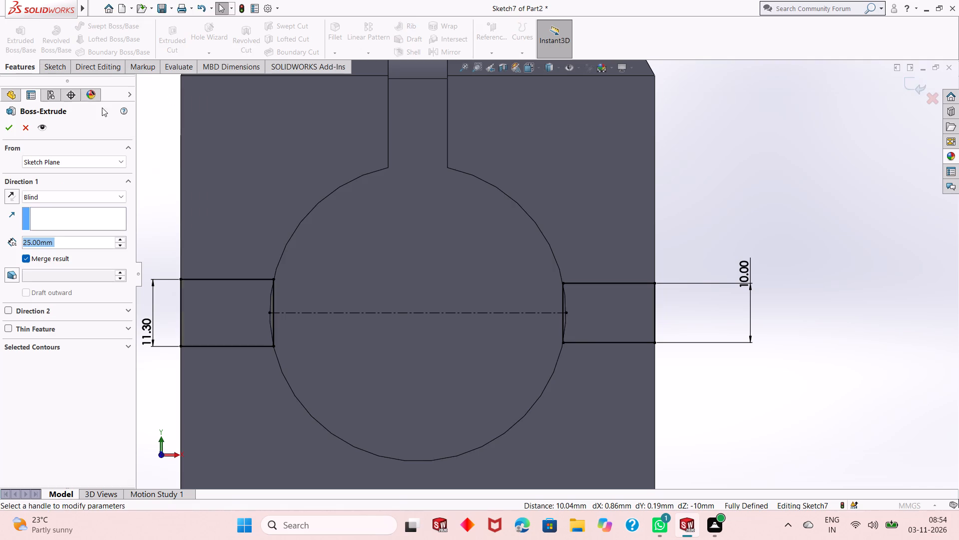
middle_click_drag(462, 363, 468, 163)
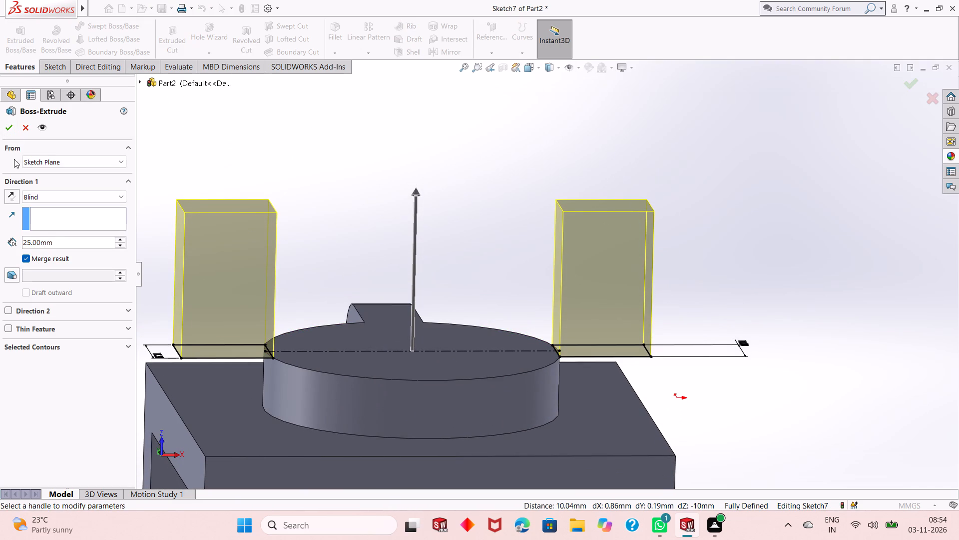
left_click(11, 192)
left_click(52, 196)
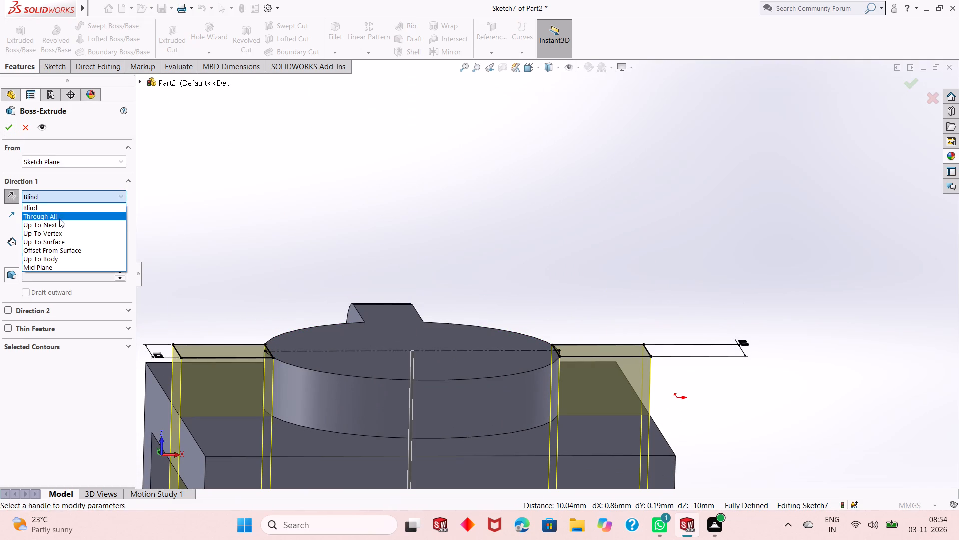
left_click(60, 222)
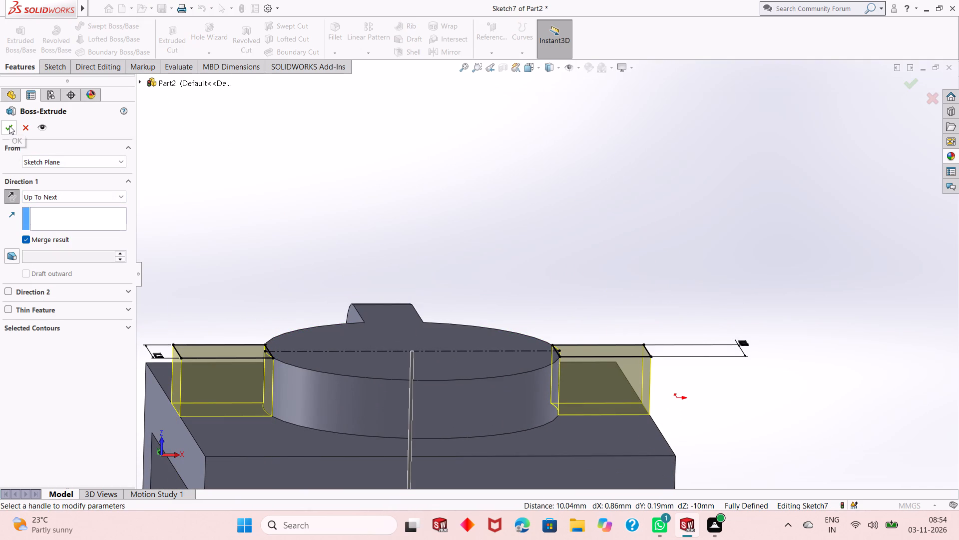
left_click(9, 125)
left_click(643, 244)
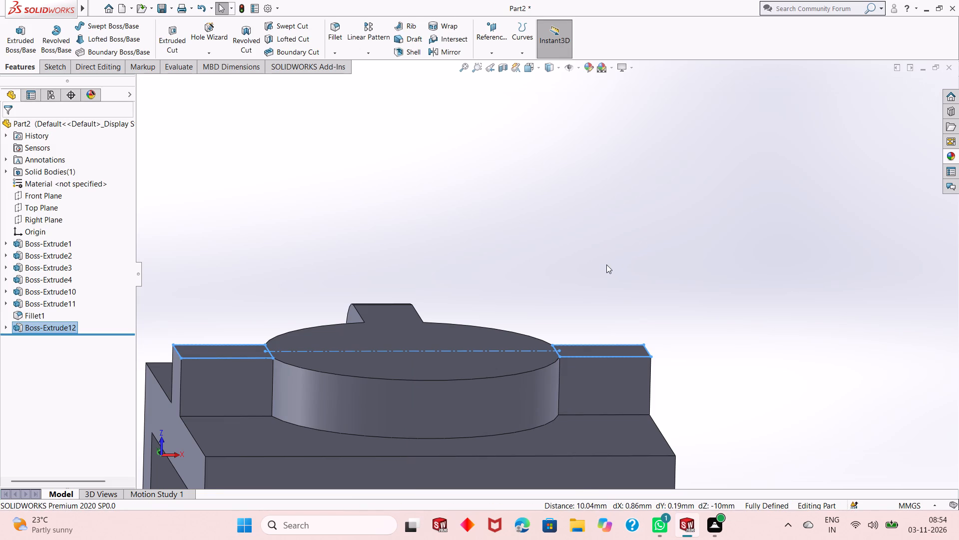
On the upper face of the side rib nearest the origin, sketch a closed triangle along its front and outer edges, closed by a diagonal.
middle_click_drag(606, 264, 594, 347)
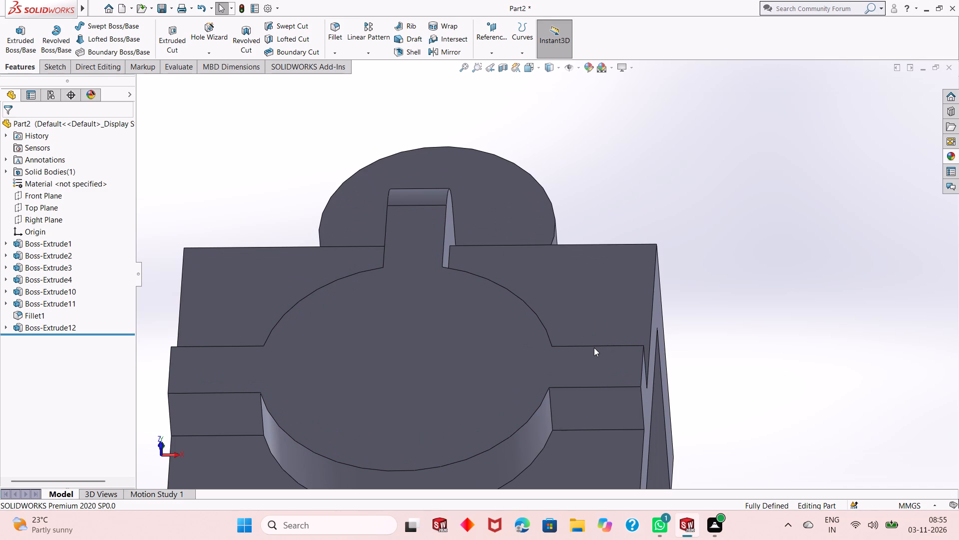
scroll(594, 347, "up", 2)
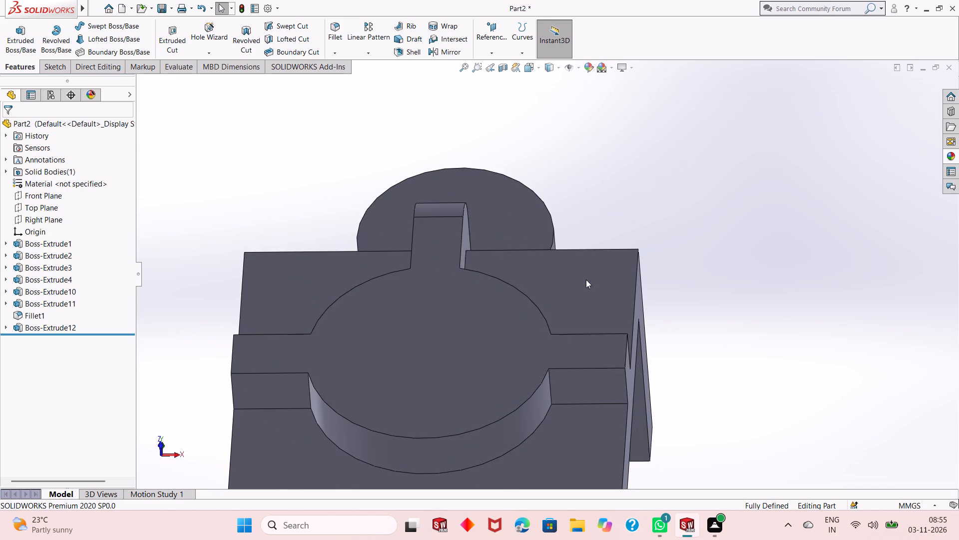
middle_click_drag(586, 279, 542, 483)
left_click(563, 380)
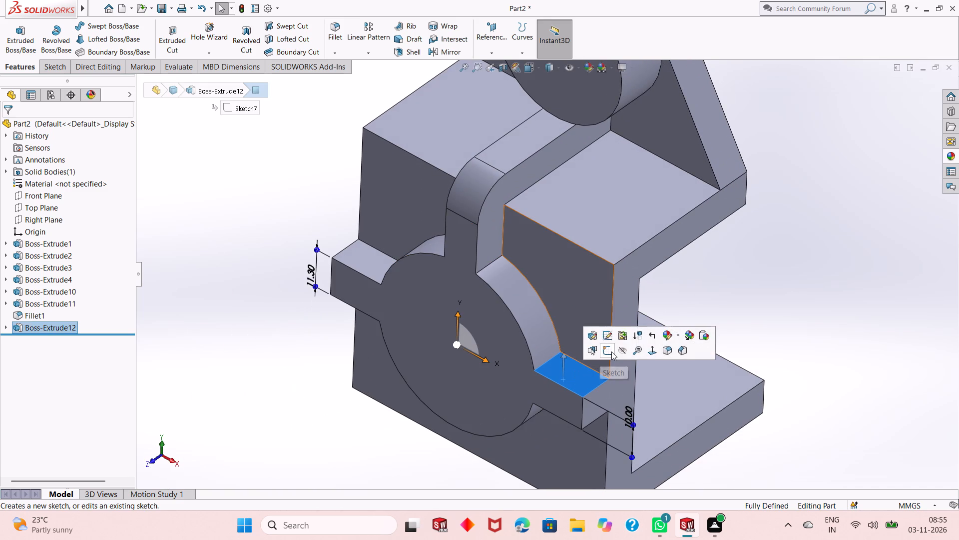
left_click(611, 351)
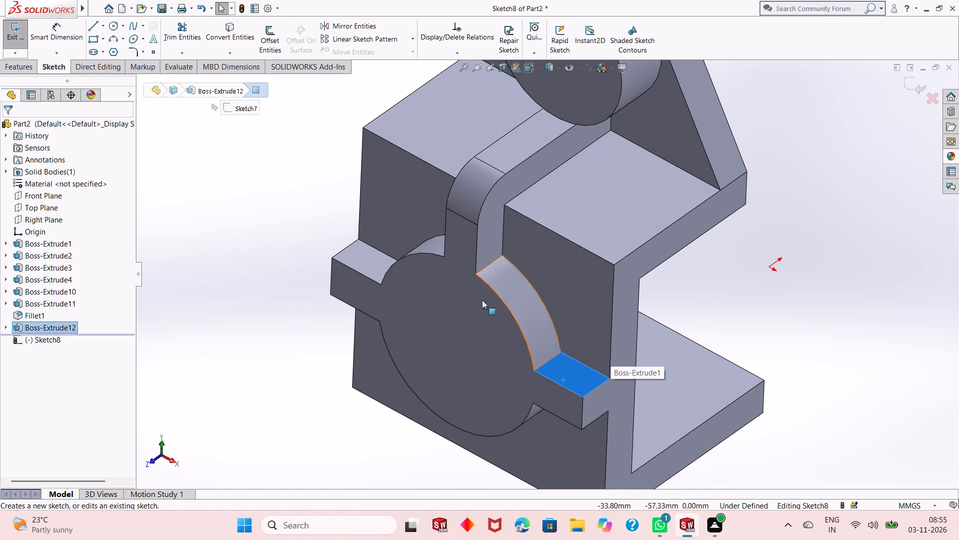
left_click(260, 187)
left_click(93, 26)
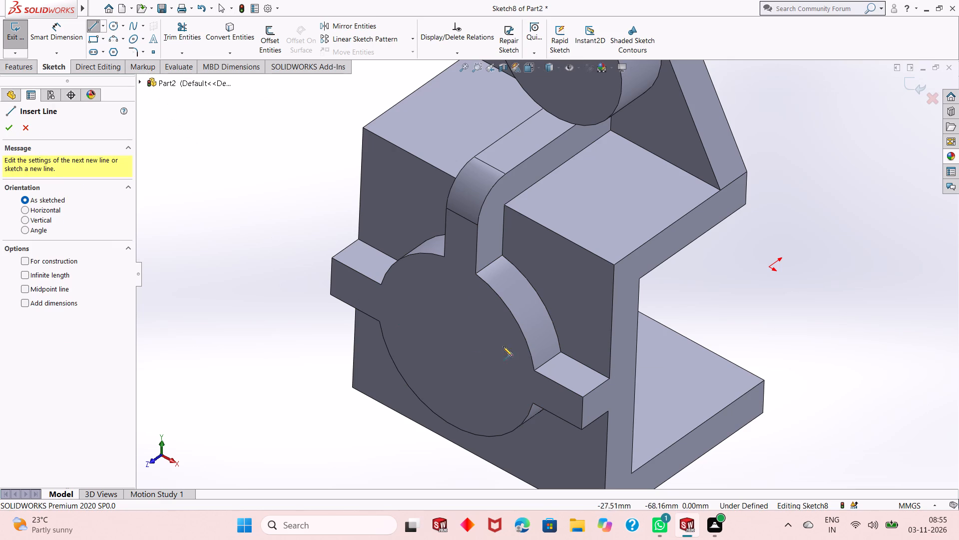
left_click(535, 369)
left_click(612, 378)
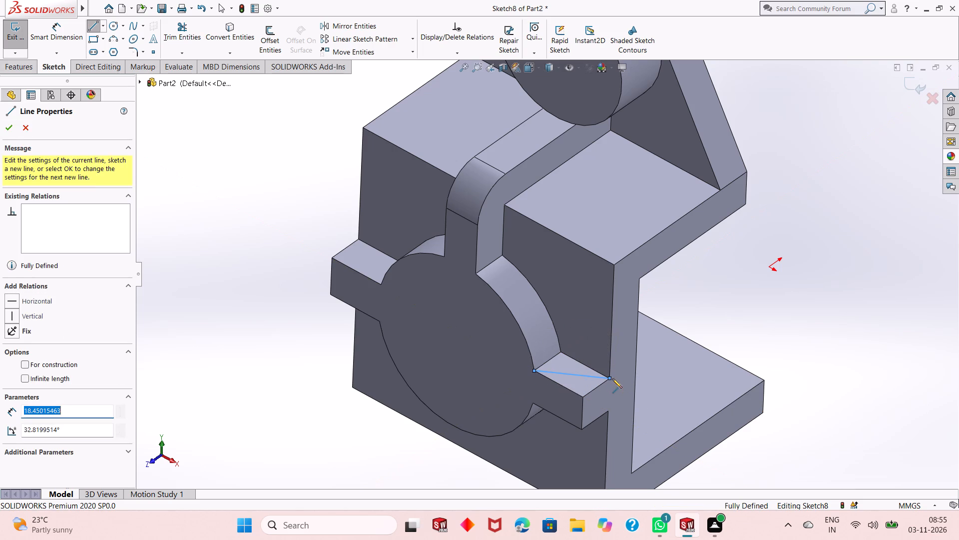
left_click(583, 395)
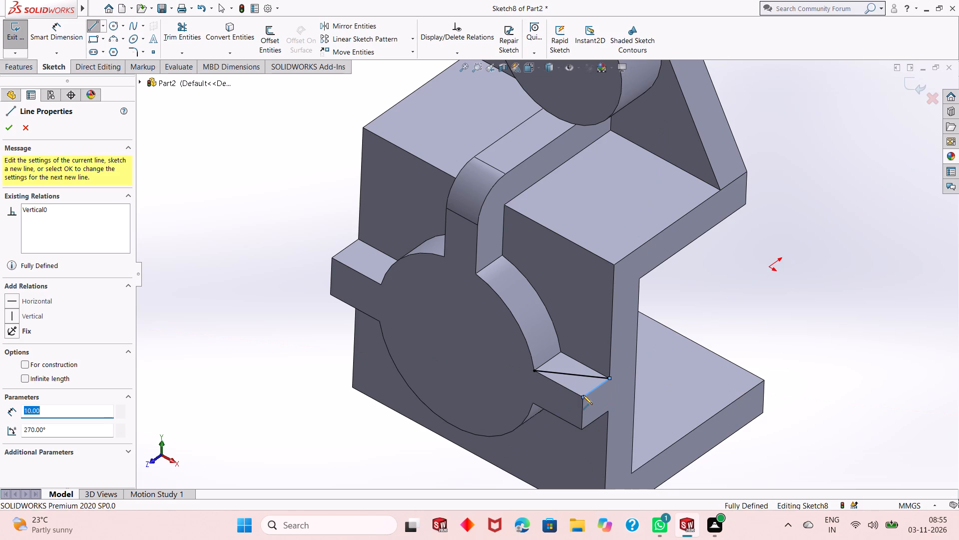
left_click(535, 372)
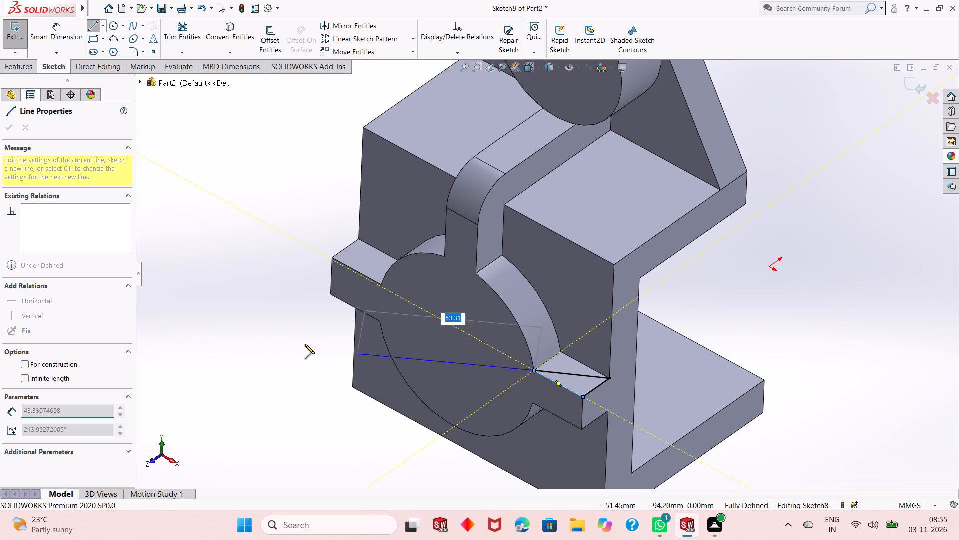
right_click(226, 290)
left_click(256, 299)
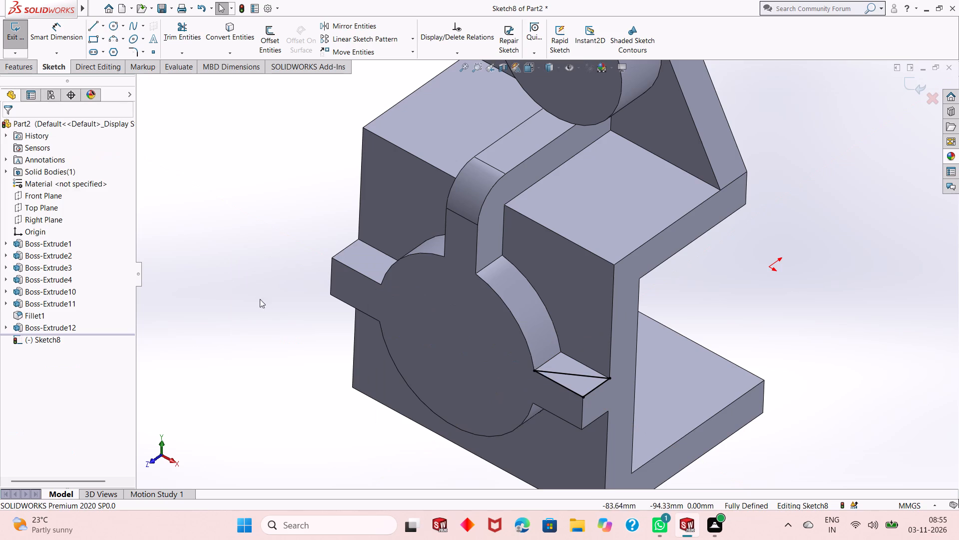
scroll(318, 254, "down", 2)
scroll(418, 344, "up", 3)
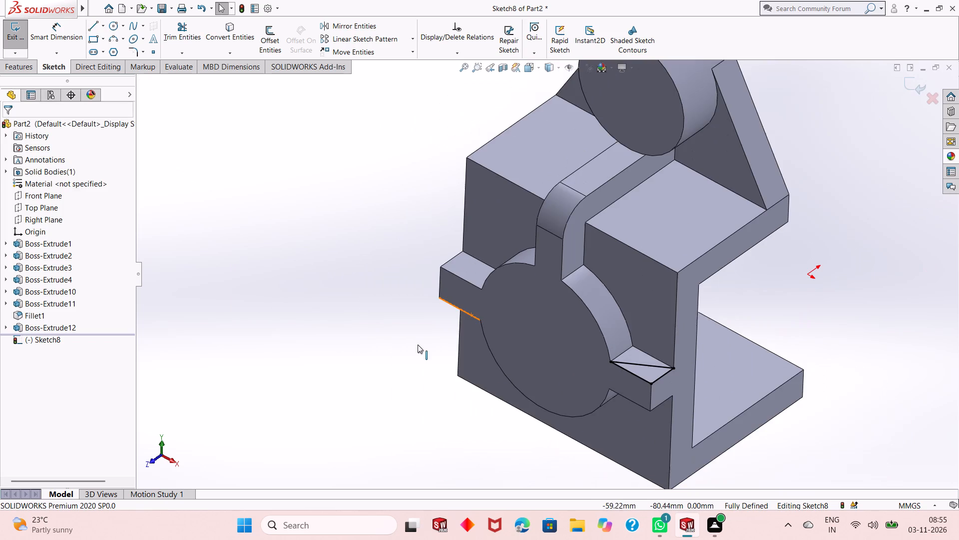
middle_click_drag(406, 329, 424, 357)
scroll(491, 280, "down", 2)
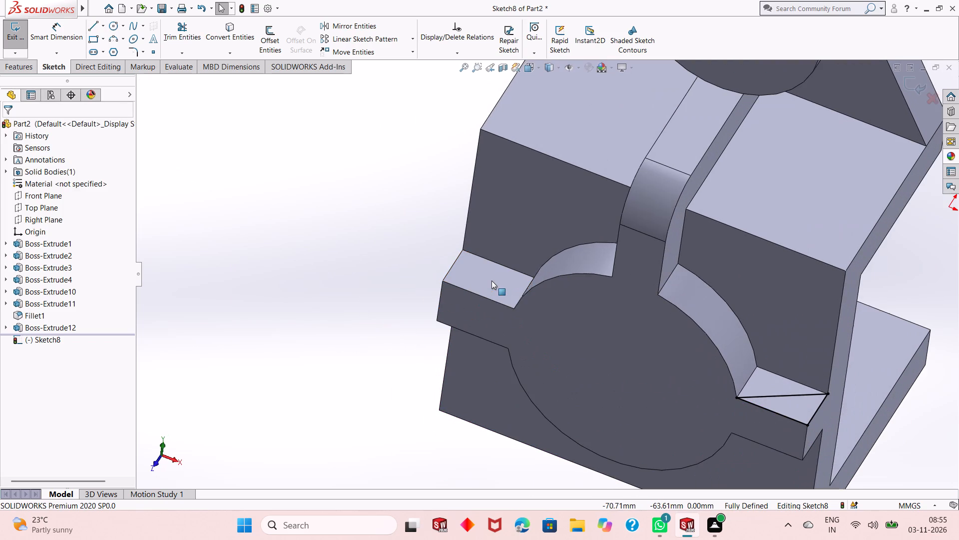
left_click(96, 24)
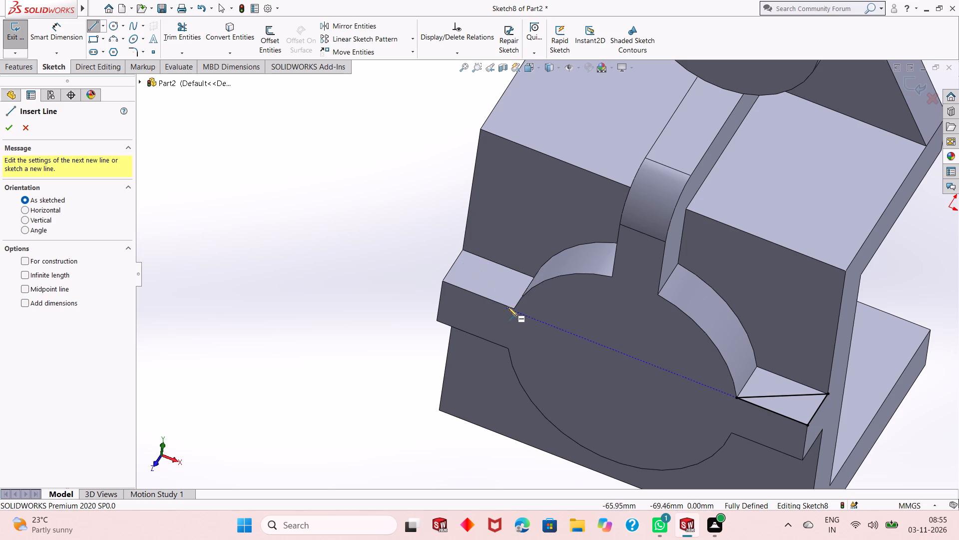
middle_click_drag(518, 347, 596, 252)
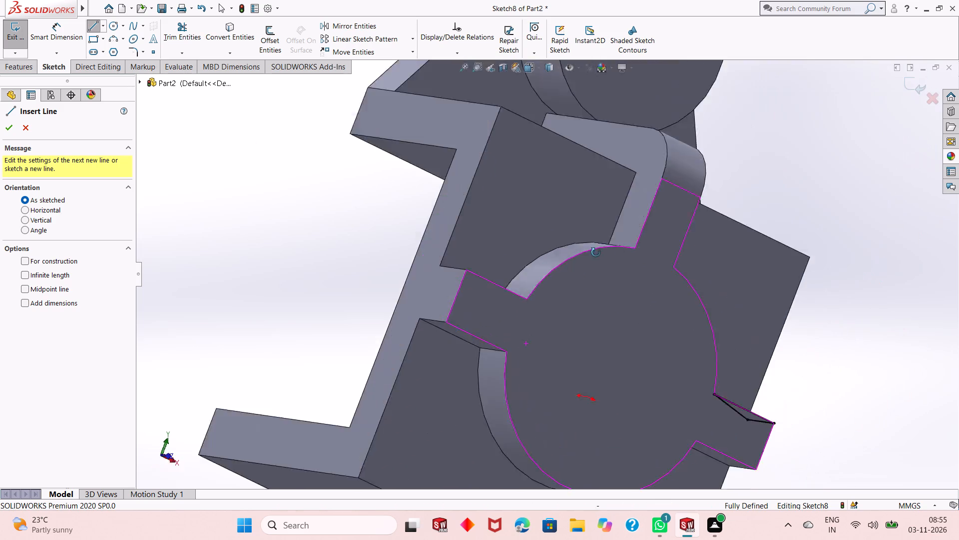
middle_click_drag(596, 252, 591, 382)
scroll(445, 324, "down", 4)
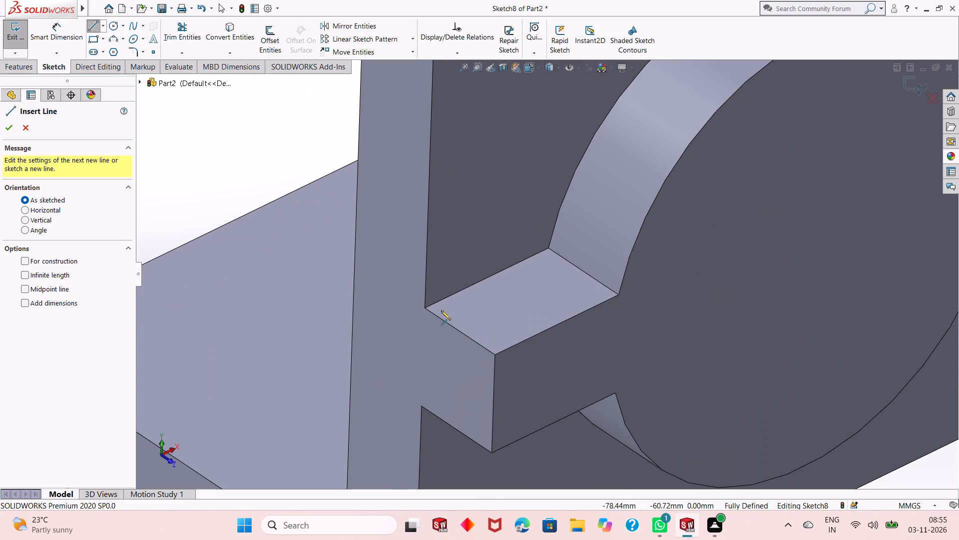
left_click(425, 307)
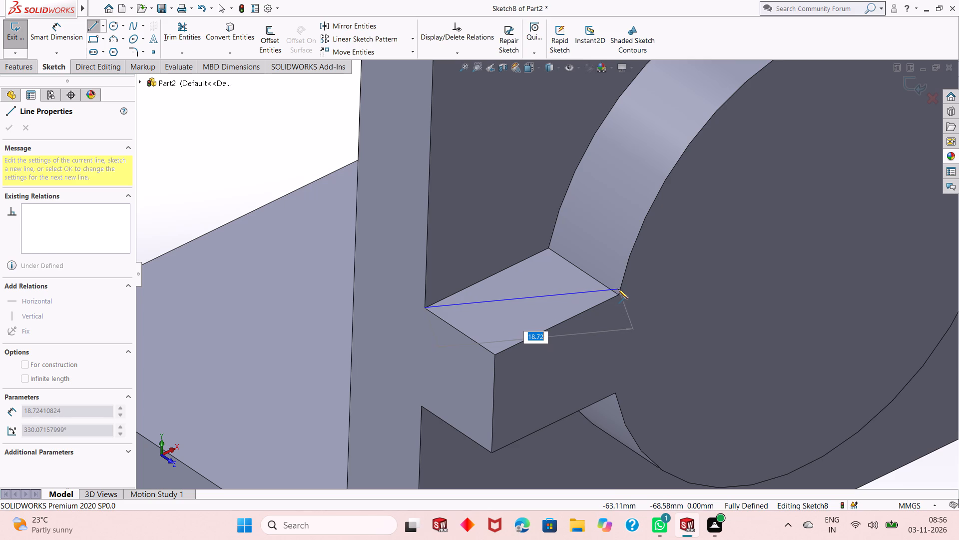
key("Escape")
Extrude-cut the triangular sketch down through the side rib nearest the origin to taper it toward the back wall.
scroll(566, 318, "up", 3)
middle_click_drag(569, 333, 569, 316)
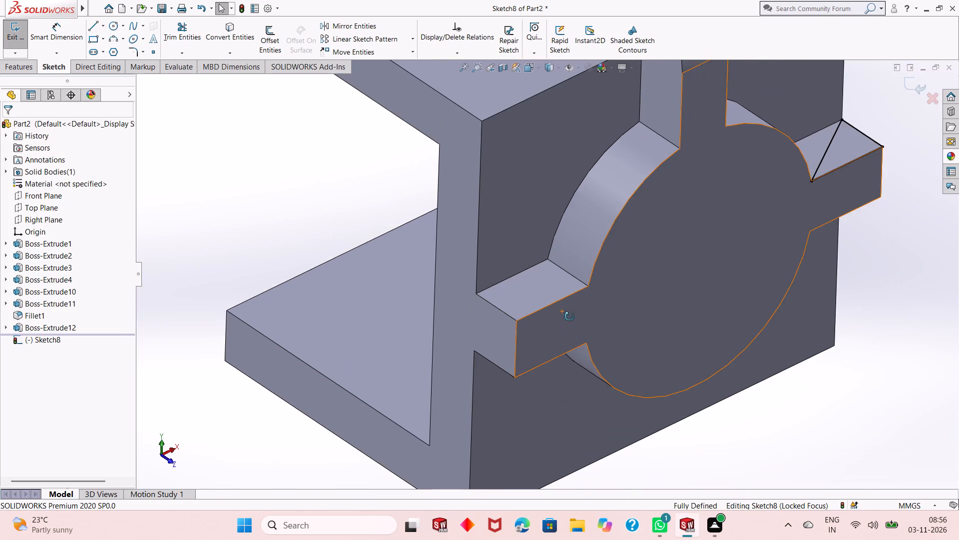
middle_click_drag(569, 316, 569, 318)
scroll(588, 309, "up", 1)
left_click(8, 63)
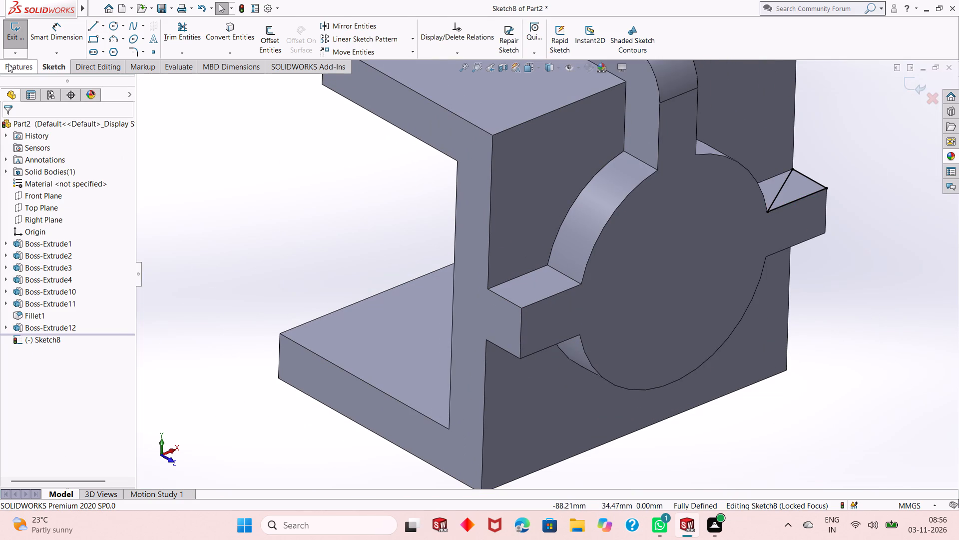
left_click(174, 46)
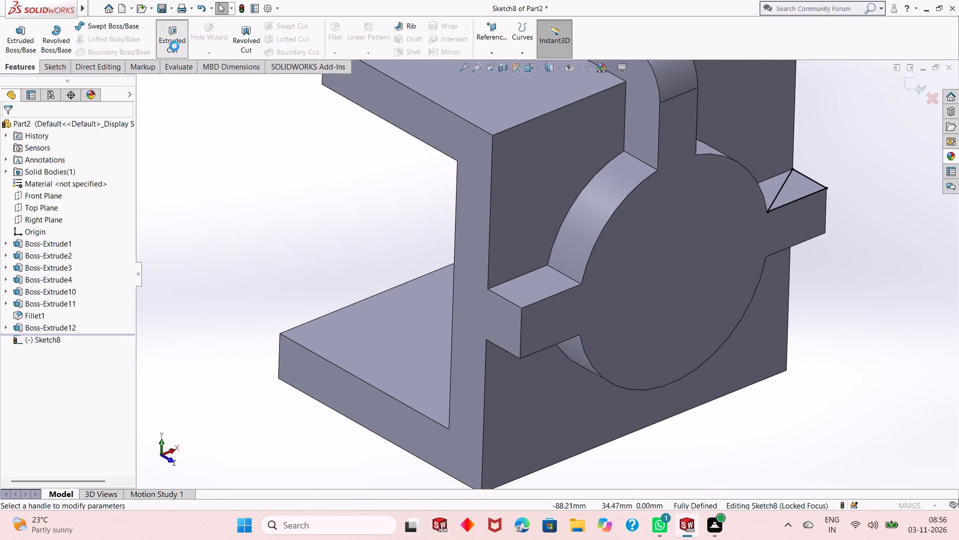
left_click(9, 127)
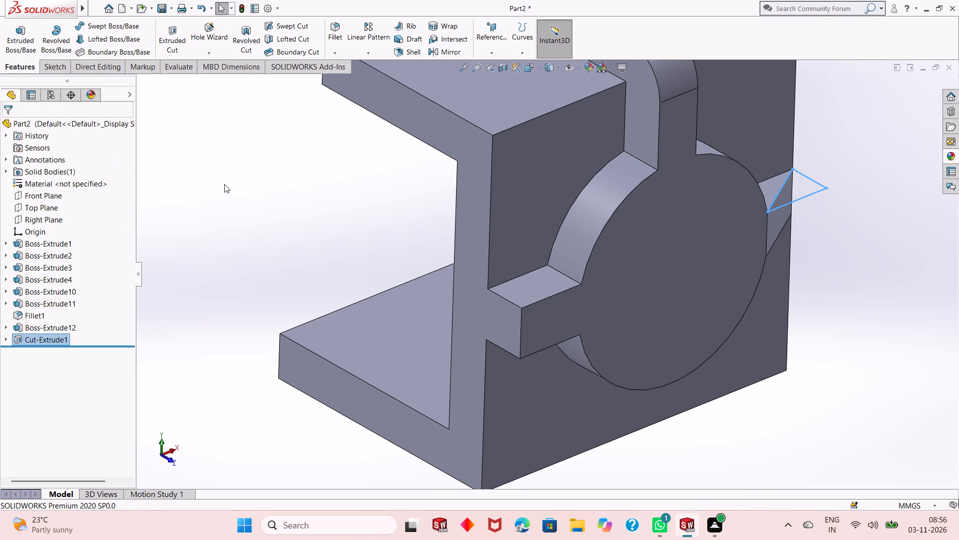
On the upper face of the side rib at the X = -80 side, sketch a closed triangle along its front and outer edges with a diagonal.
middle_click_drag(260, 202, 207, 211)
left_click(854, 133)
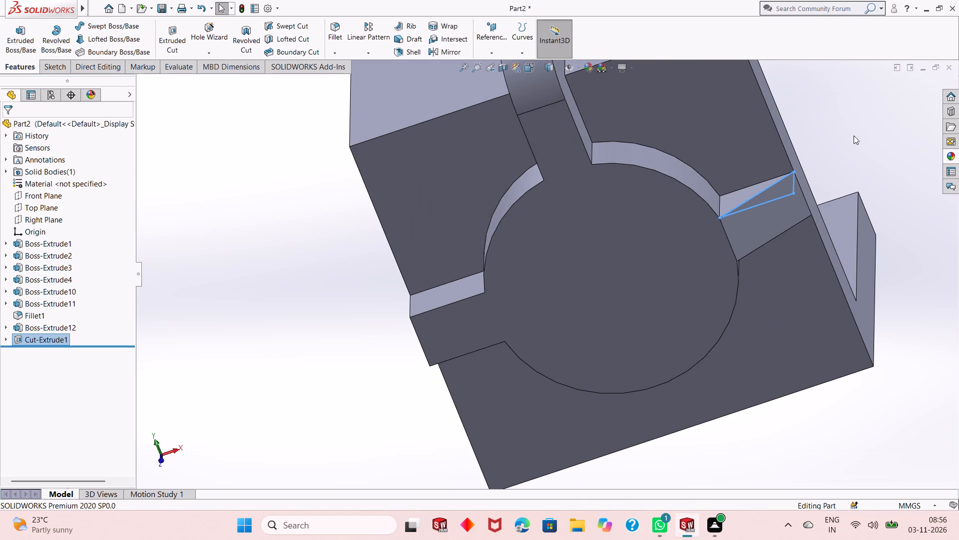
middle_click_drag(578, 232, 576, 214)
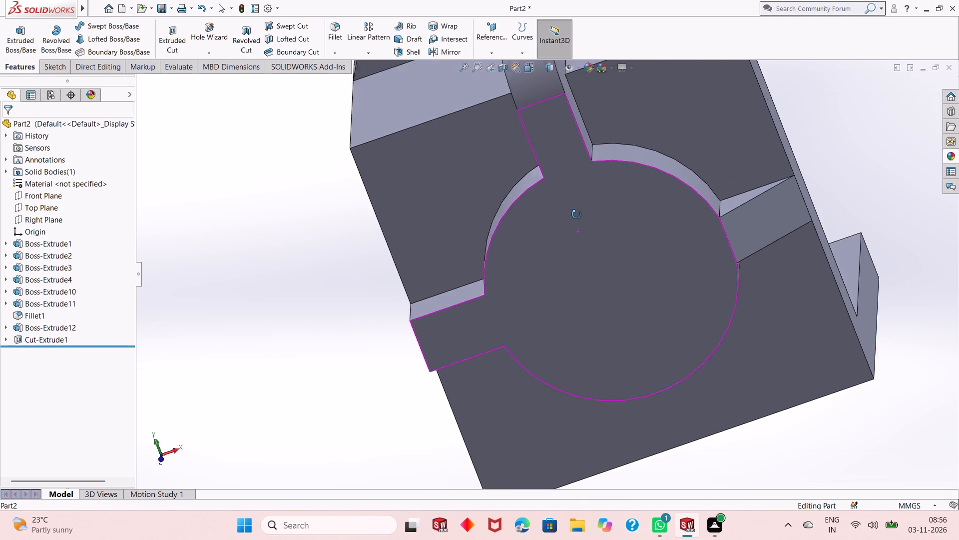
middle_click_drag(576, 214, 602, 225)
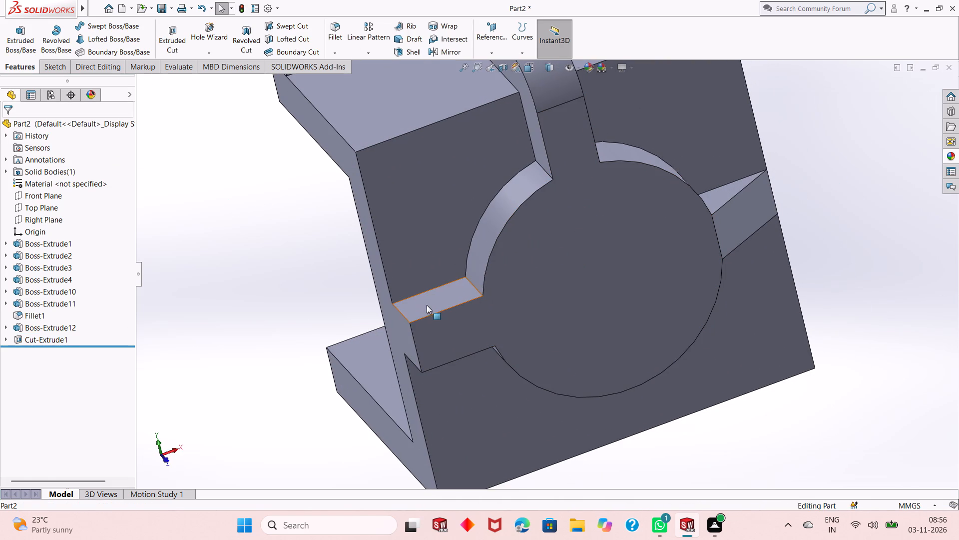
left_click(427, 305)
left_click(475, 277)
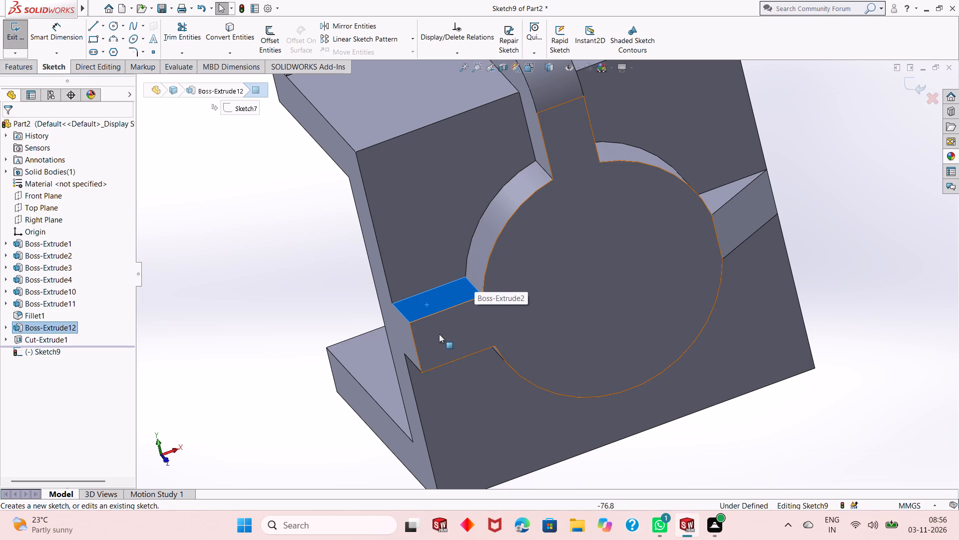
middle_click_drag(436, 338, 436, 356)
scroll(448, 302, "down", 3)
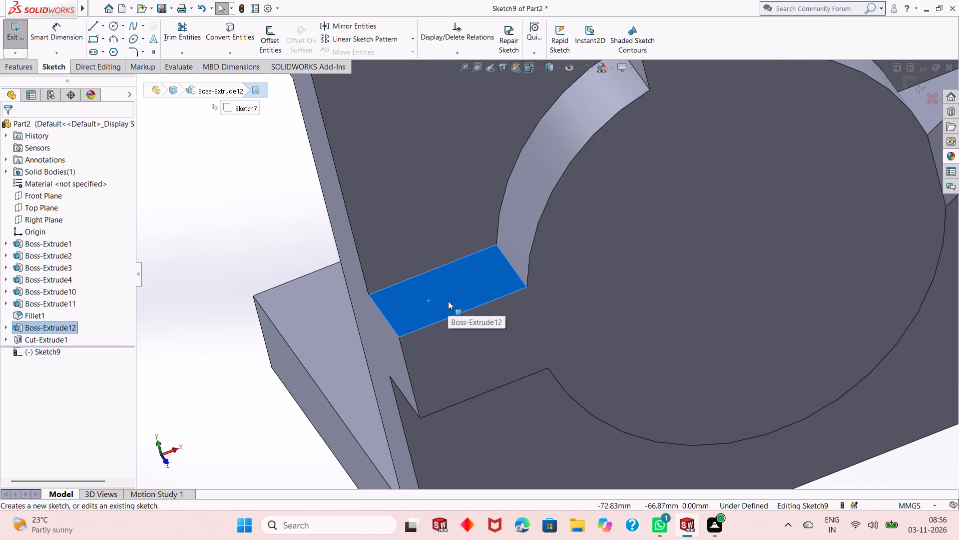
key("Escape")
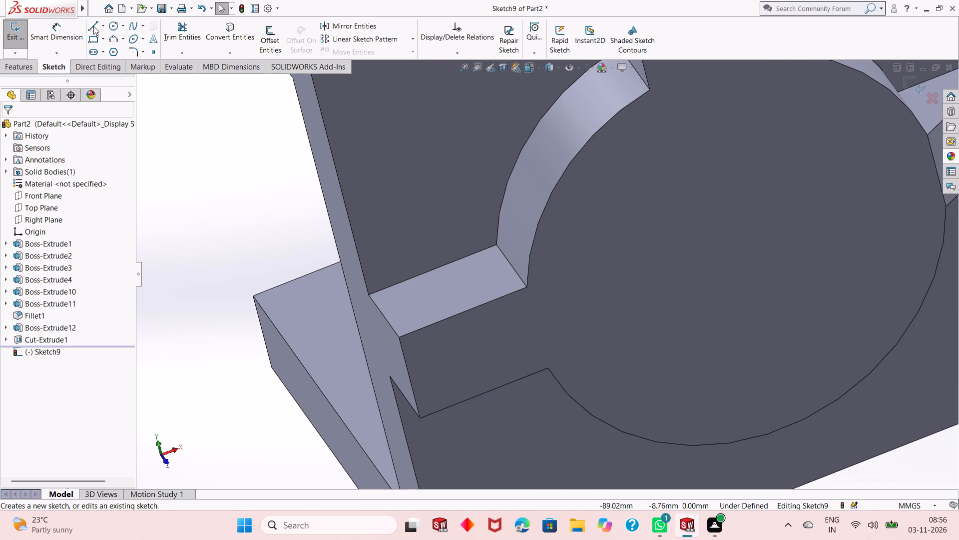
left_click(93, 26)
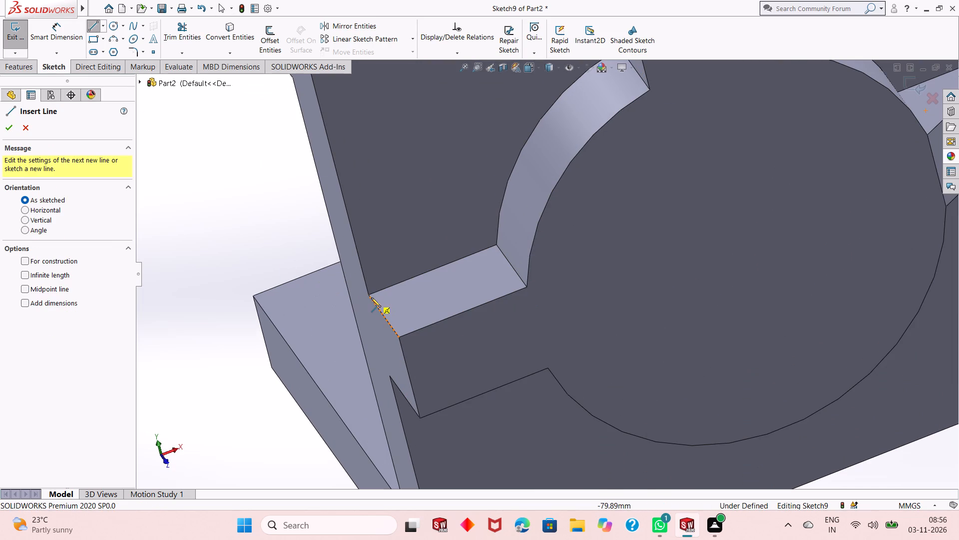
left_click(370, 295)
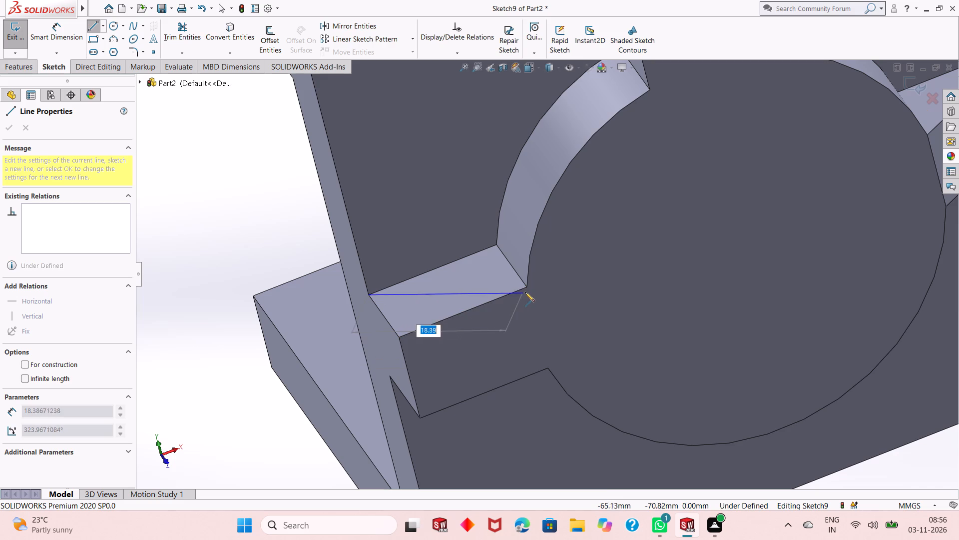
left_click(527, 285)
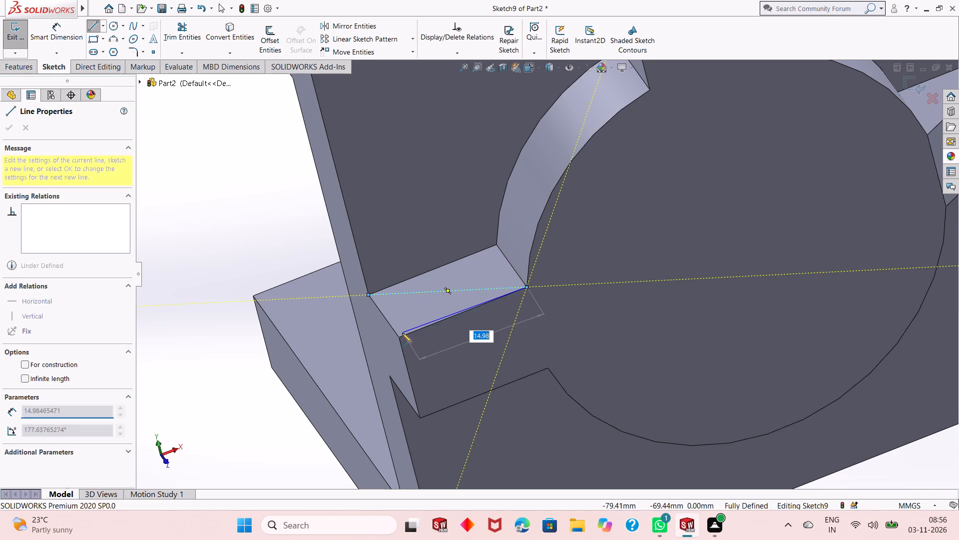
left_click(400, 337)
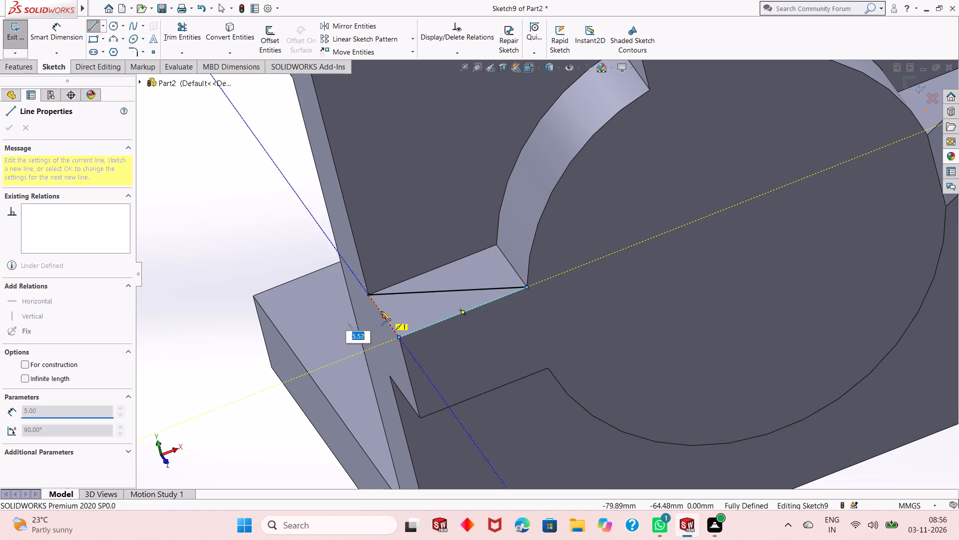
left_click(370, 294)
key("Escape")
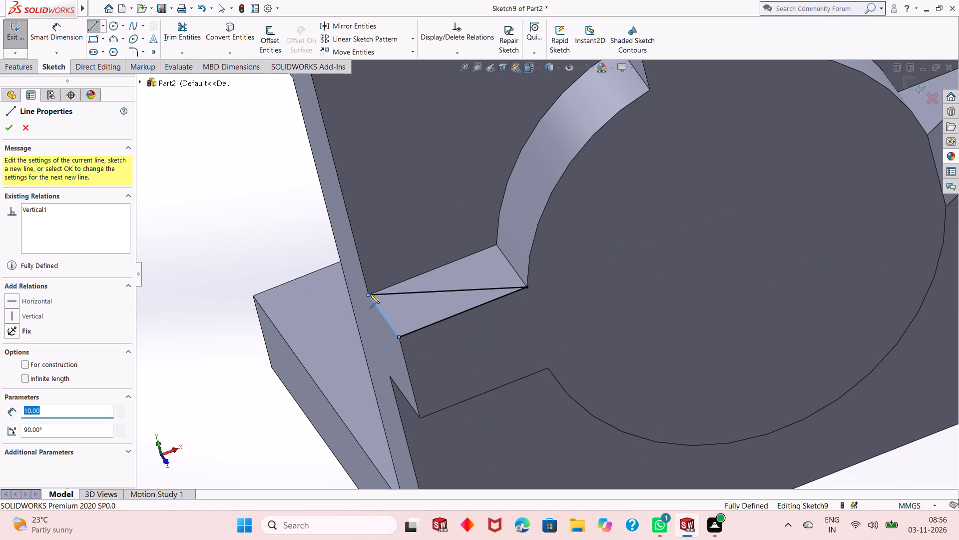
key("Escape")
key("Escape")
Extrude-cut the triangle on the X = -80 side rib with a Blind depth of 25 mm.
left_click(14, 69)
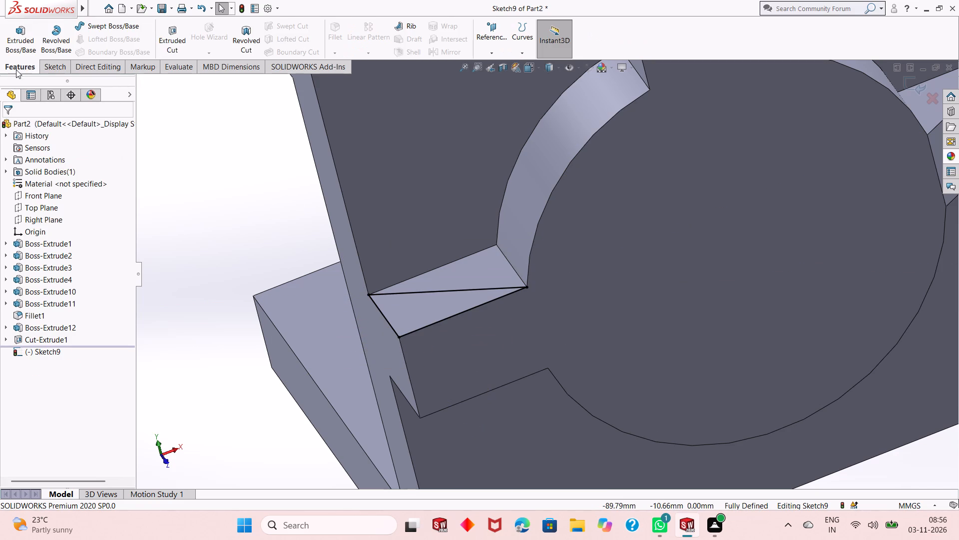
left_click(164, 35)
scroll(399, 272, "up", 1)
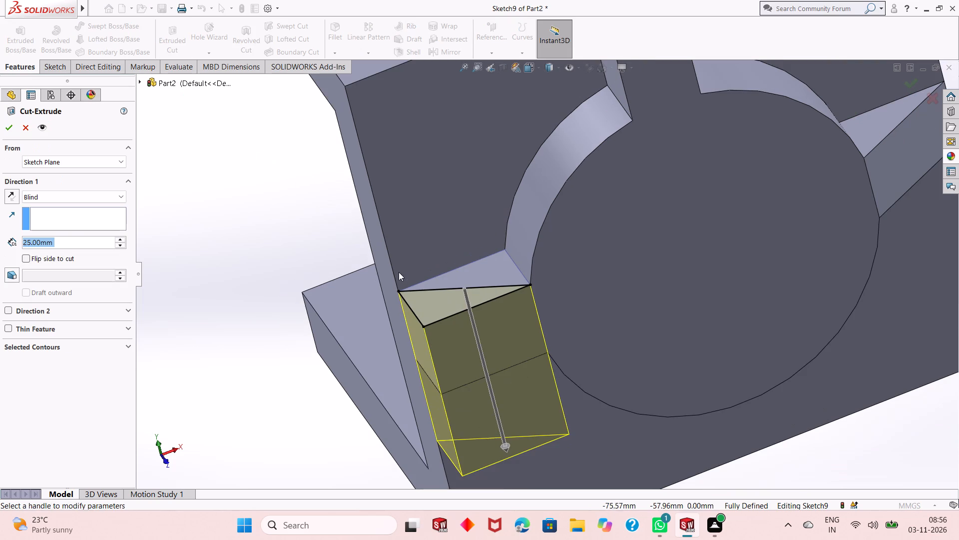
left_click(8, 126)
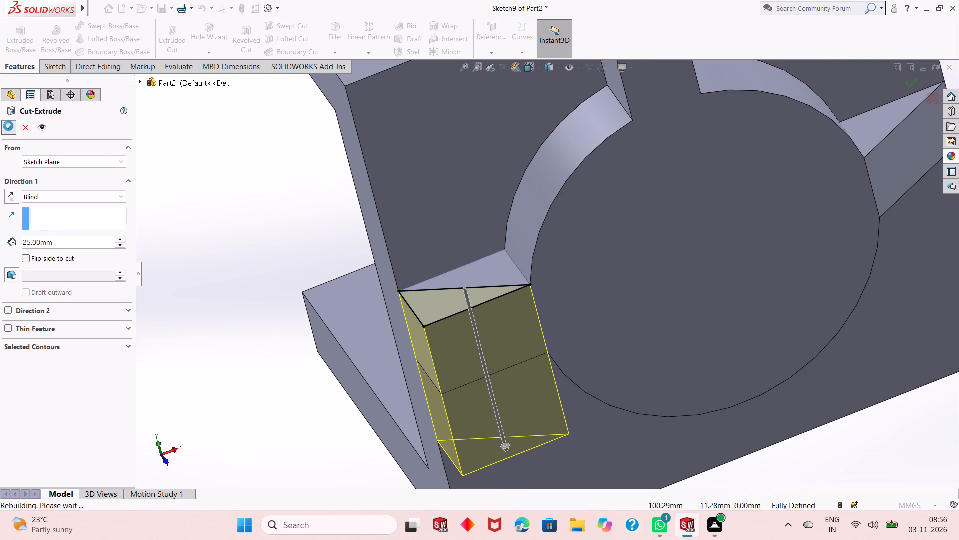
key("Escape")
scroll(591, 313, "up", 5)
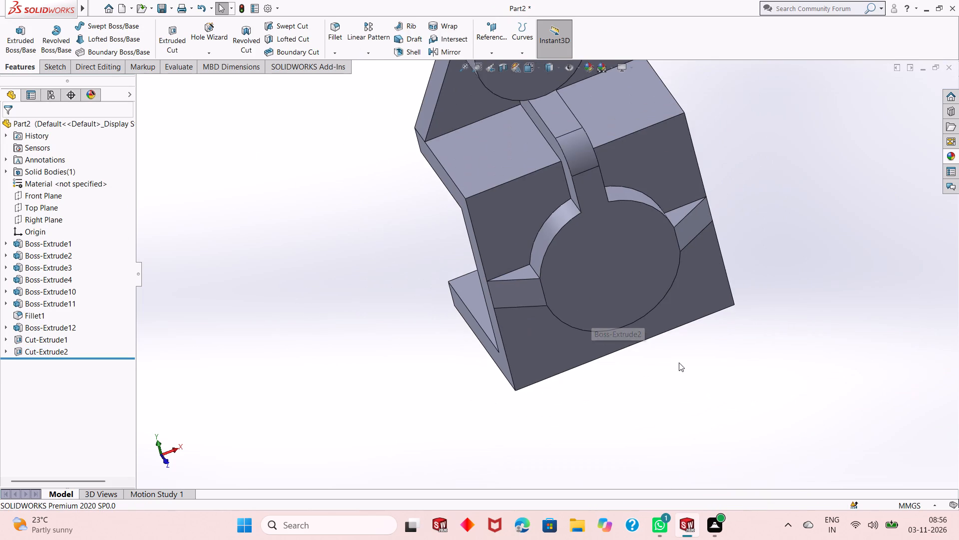
Examine both tapered side ribs and where they meet the circular boss.
middle_click_drag(679, 362, 662, 276)
scroll(708, 172, "down", 4)
scroll(553, 251, "up", 5)
middle_click_drag(665, 233, 642, 242)
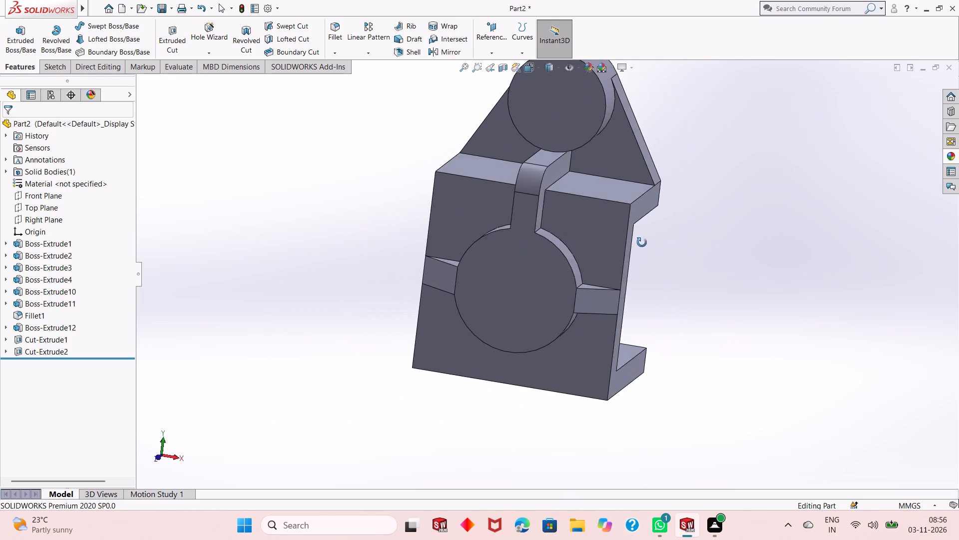
middle_click_drag(642, 242, 662, 213)
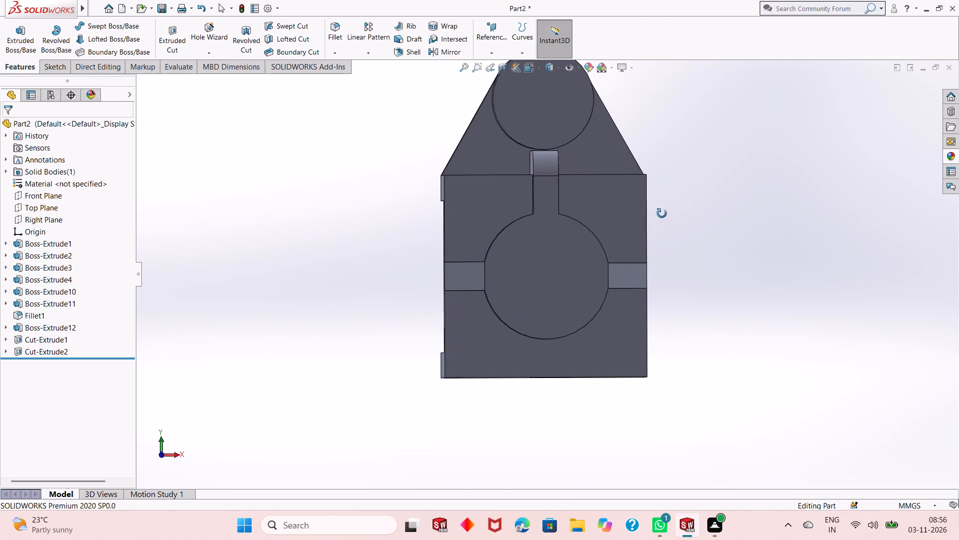
middle_click_drag(662, 213, 656, 210)
scroll(557, 242, "down", 3)
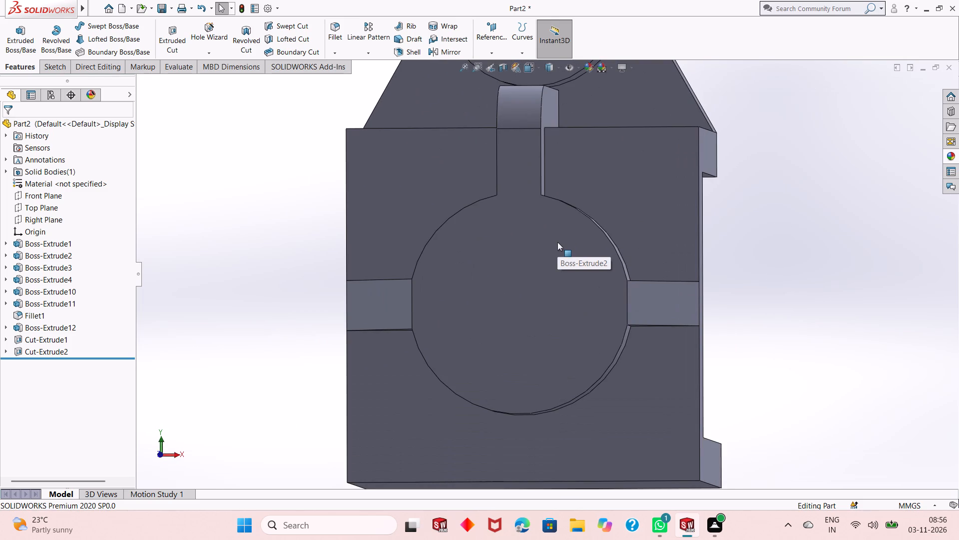
scroll(557, 242, "down", 1)
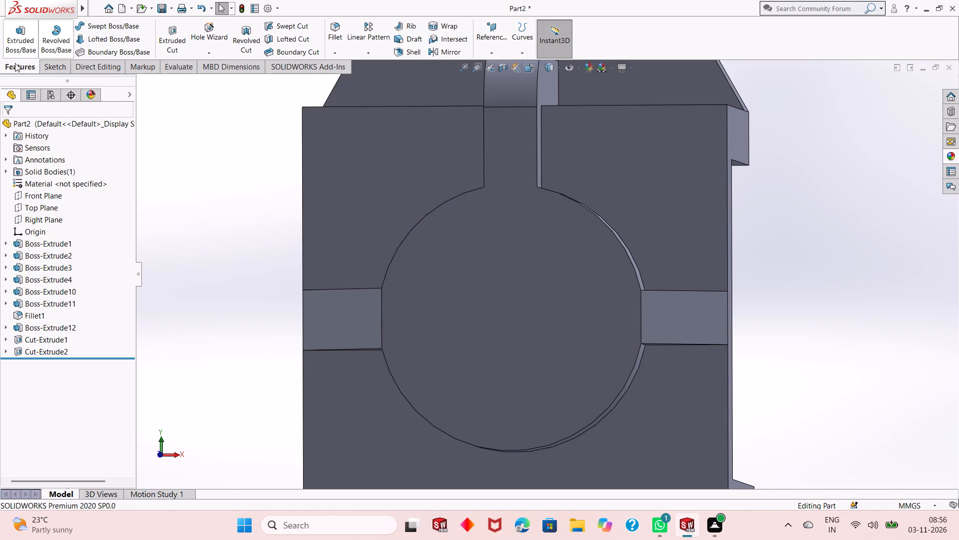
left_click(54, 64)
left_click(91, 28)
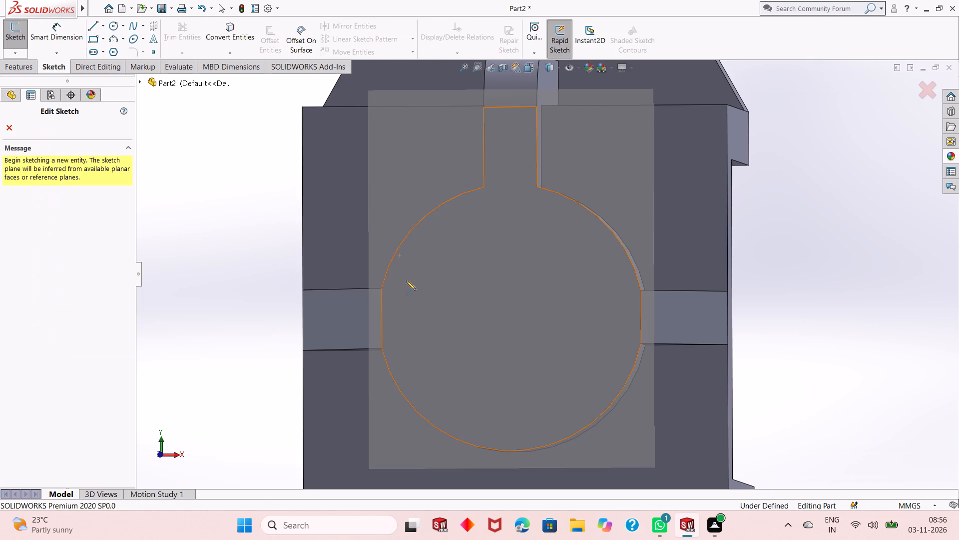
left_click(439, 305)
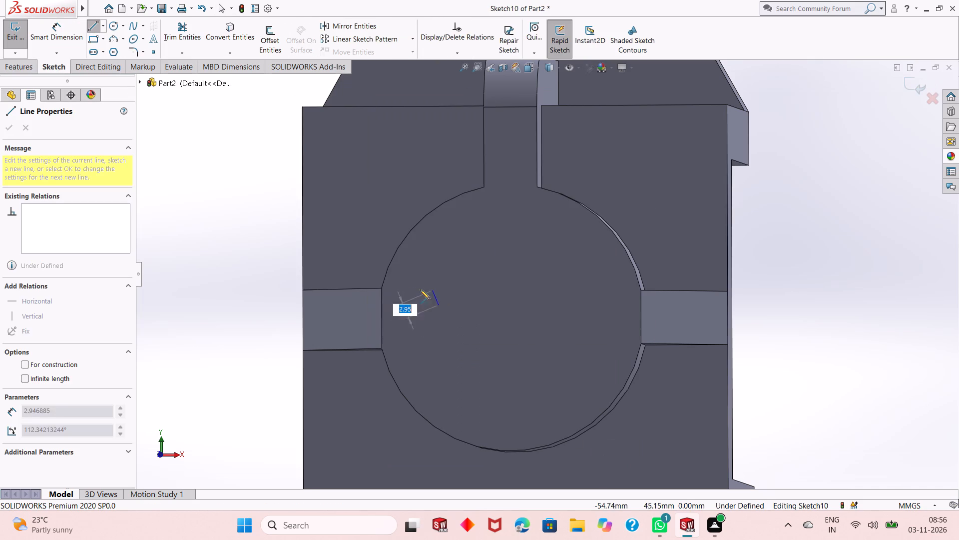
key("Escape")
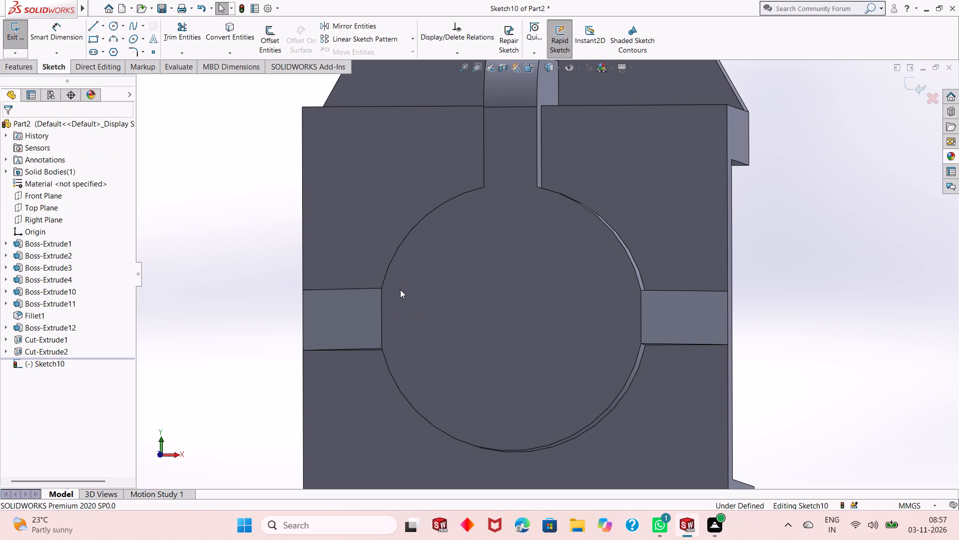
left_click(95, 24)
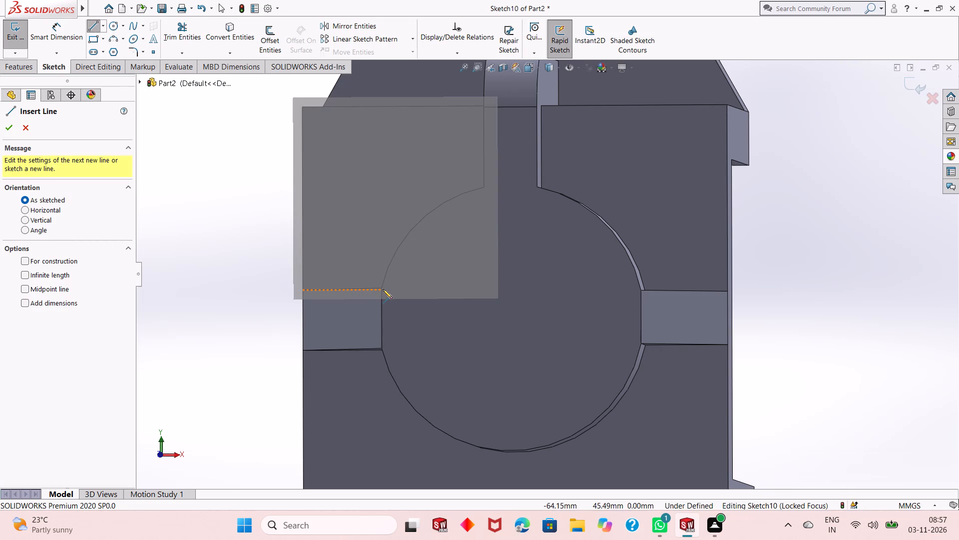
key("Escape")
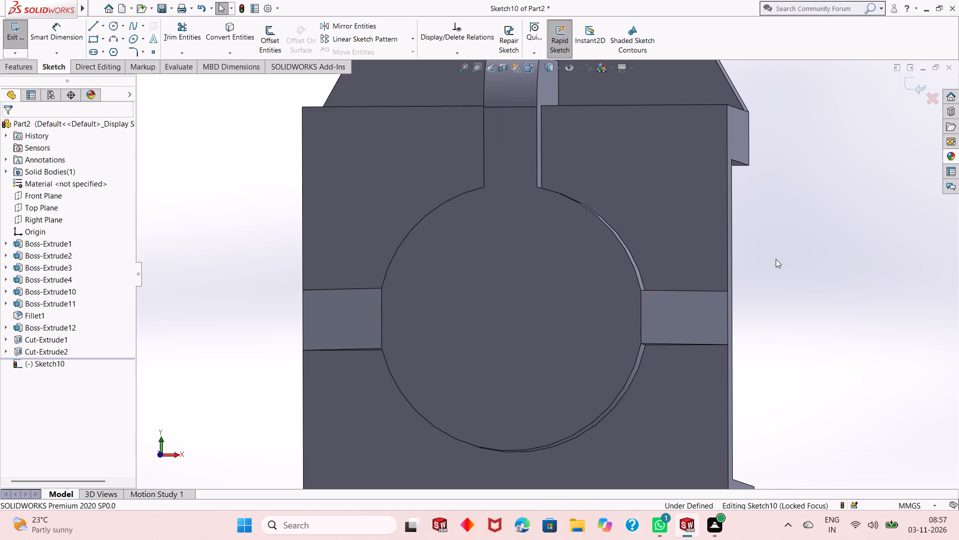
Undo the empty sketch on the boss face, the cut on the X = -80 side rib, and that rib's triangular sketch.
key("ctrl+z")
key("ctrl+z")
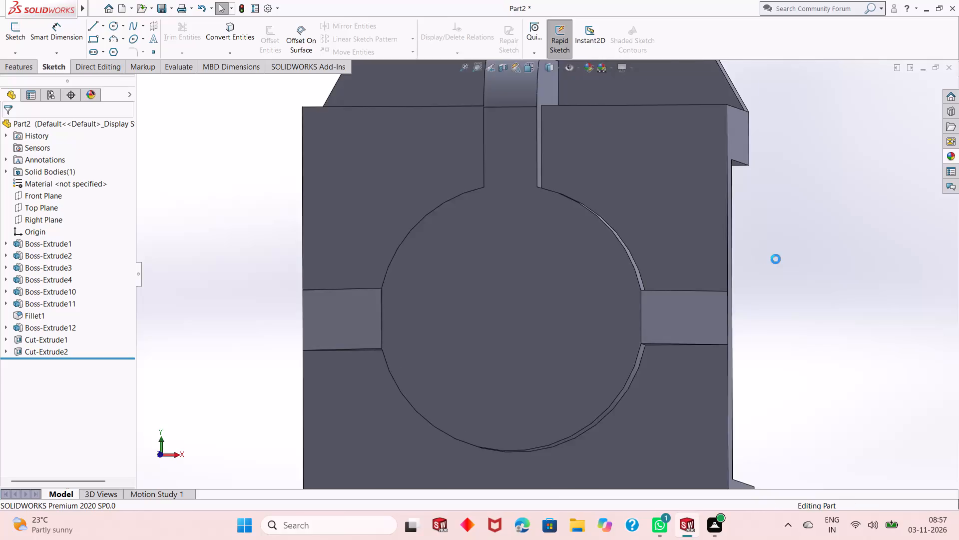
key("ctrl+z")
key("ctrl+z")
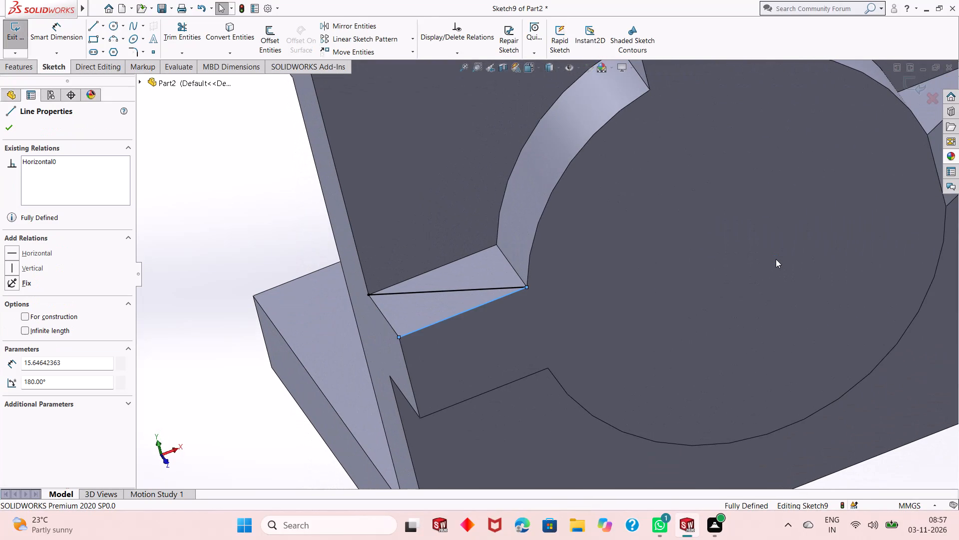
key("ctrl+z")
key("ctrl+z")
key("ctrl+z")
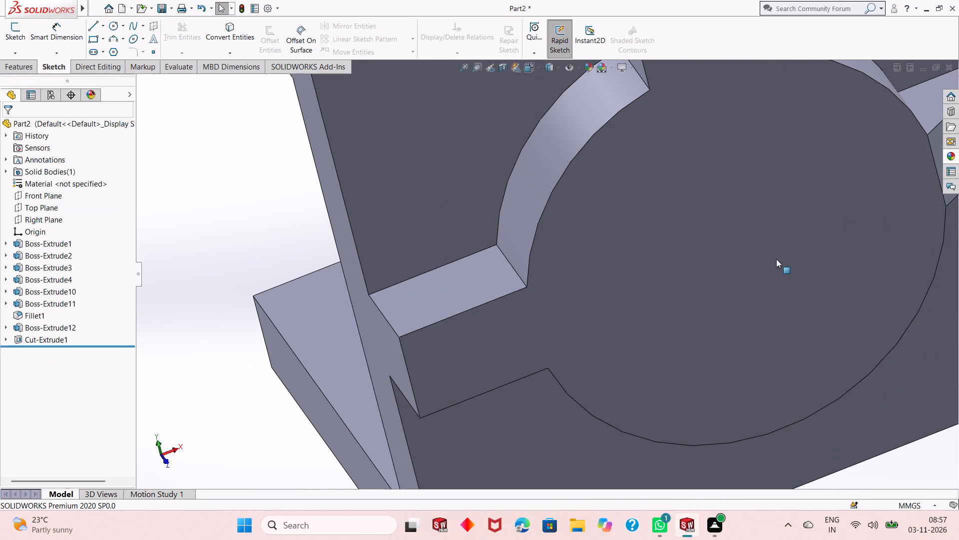
Undo the X = 0 side rib's cut, its triangular sketch and the side-rib extrusion, back to editing the ribs' rectangle sketch.
key("ctrl+z")
key("ctrl+z")
key("ctrl+z")
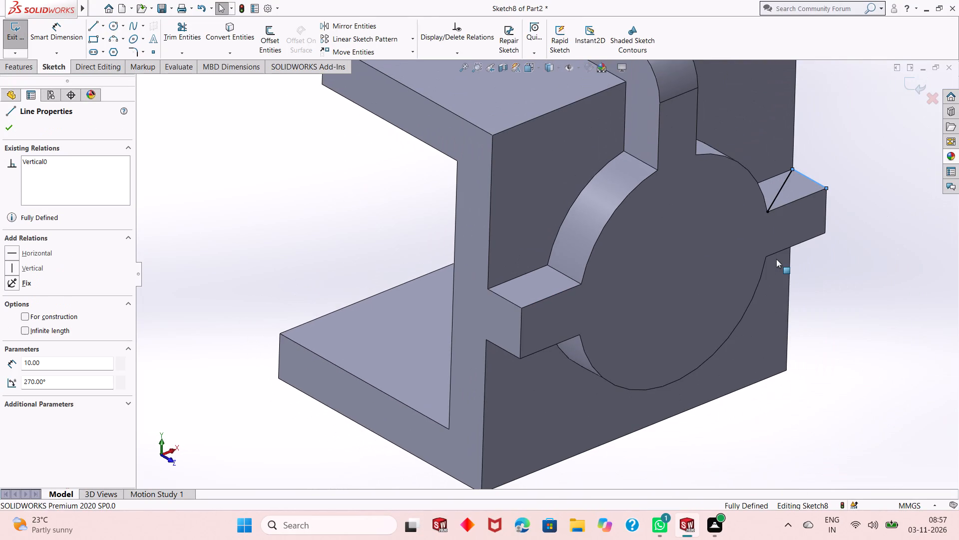
key("ctrl+z")
key("ctrl+z")
key("ctrl+z")
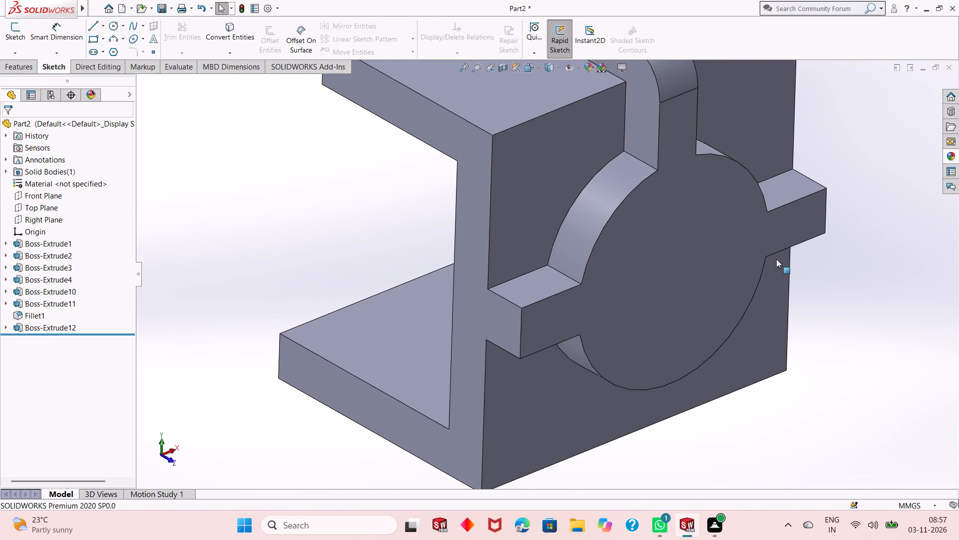
key("ctrl+z")
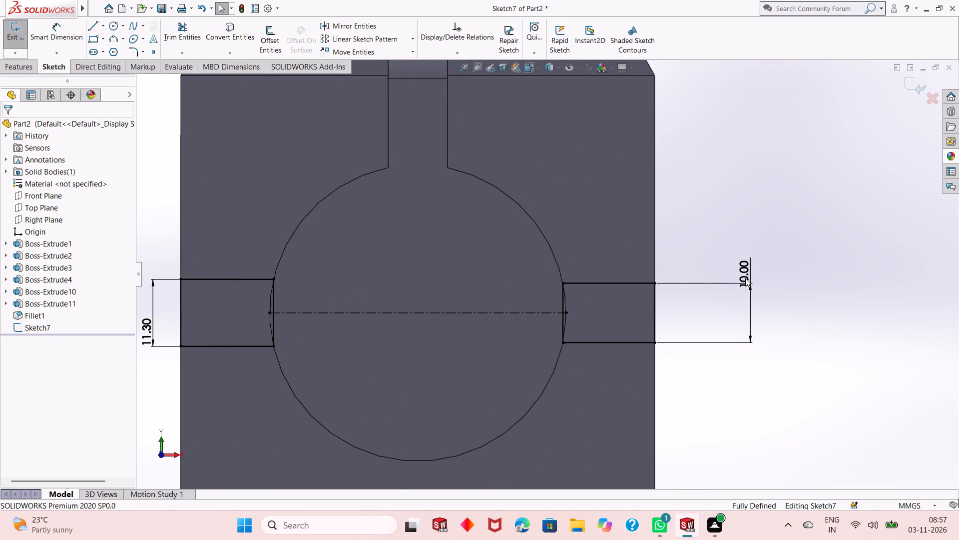
Set the height of the side-rib rectangle at the X = -80 side to 10 mm.
scroll(702, 302, "down", 3)
scroll(701, 303, "up", 8)
scroll(475, 280, "down", 2)
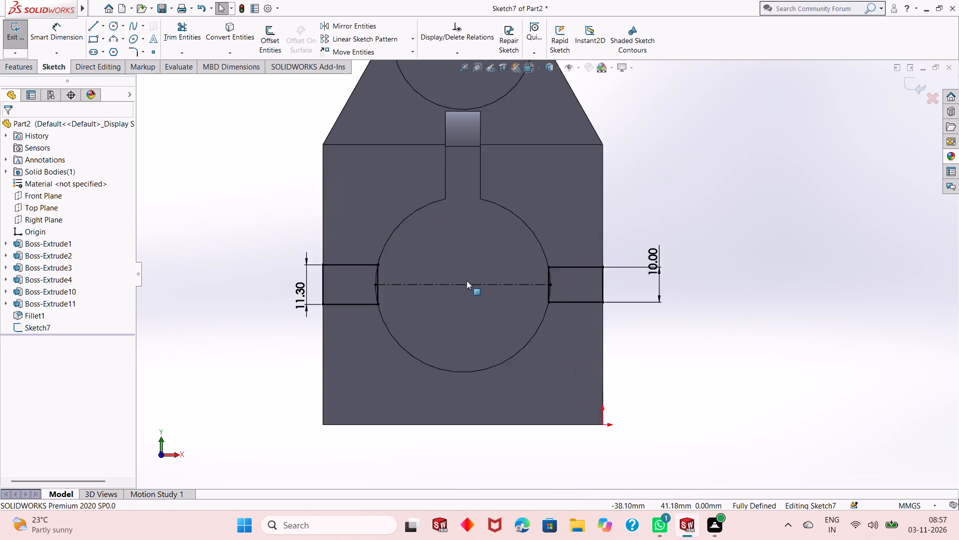
scroll(467, 280, "down", 2)
double_click(235, 305)
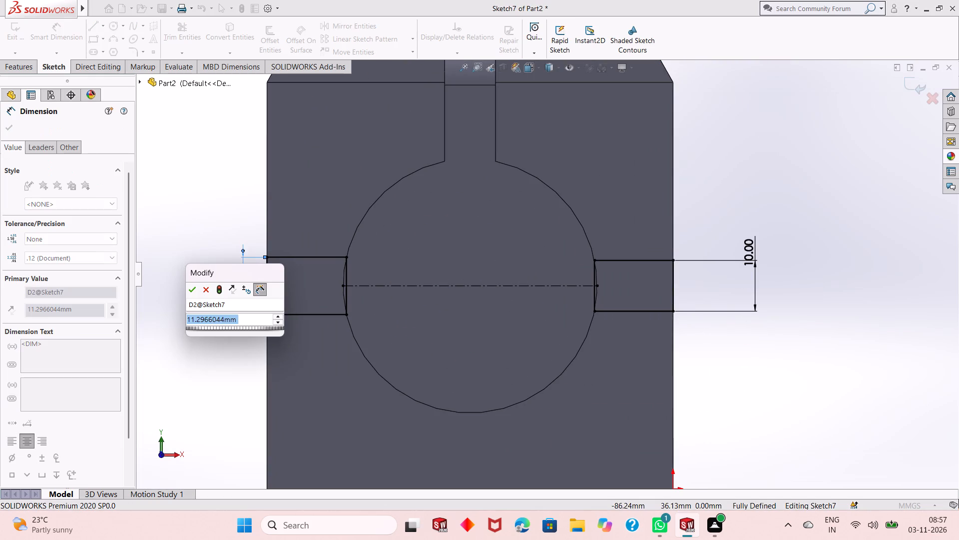
type("10")
key("Return")
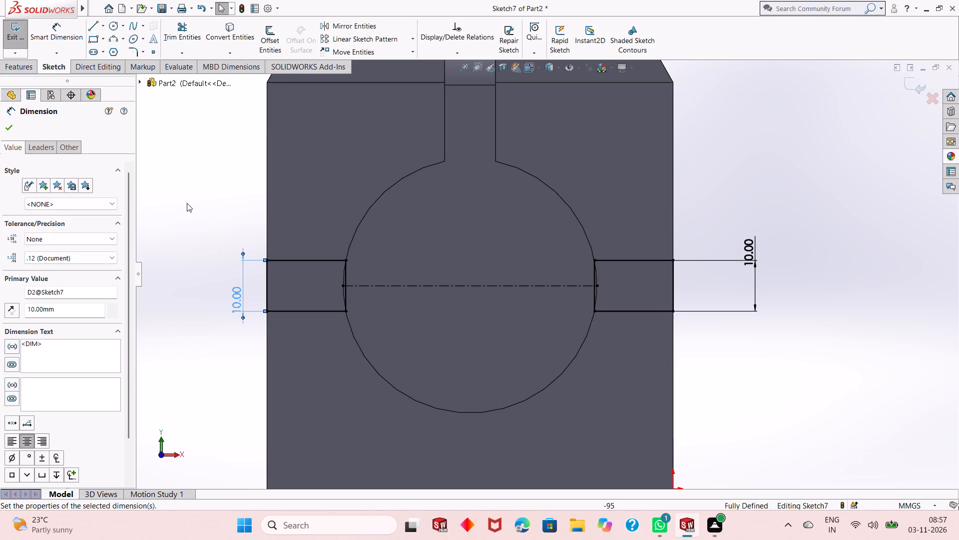
left_click(5, 126)
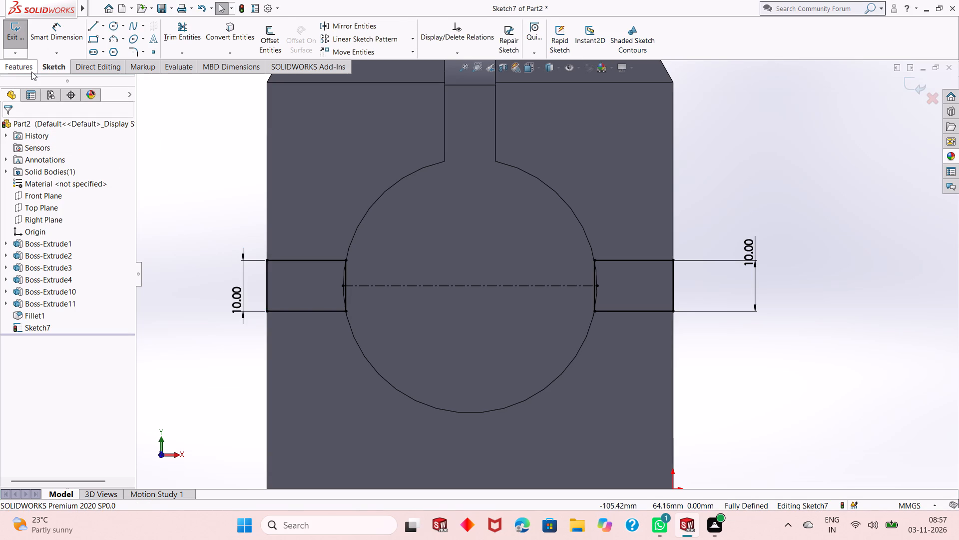
Extrude both side-rib rectangles as a merged boss in the reversed direction with the Up To Next end condition.
left_click(31, 71)
left_click(31, 46)
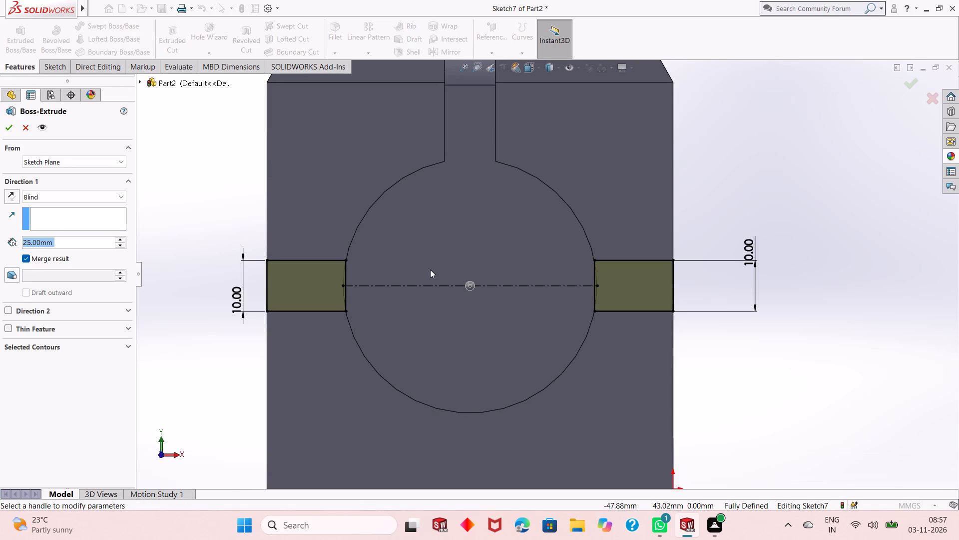
middle_click_drag(431, 255, 431, 156)
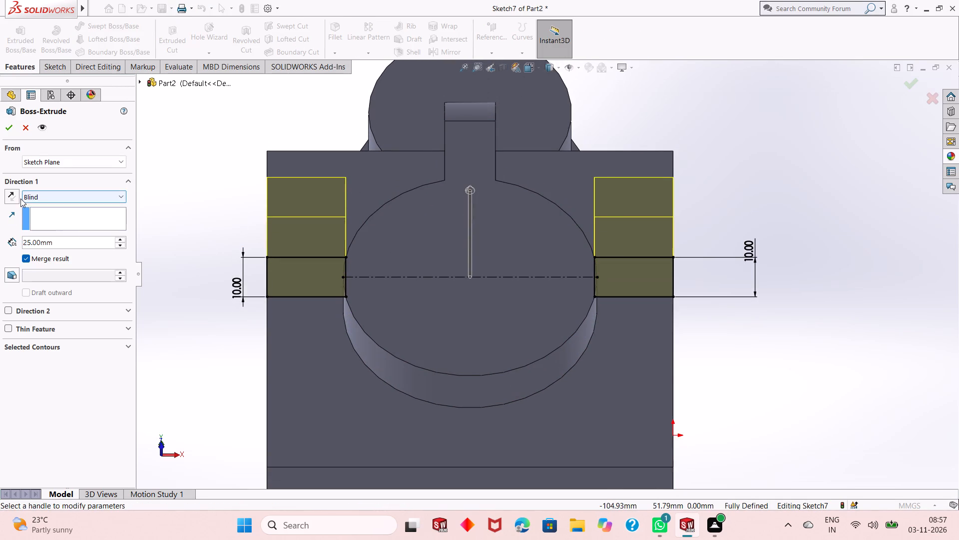
left_click(17, 197)
left_click(40, 197)
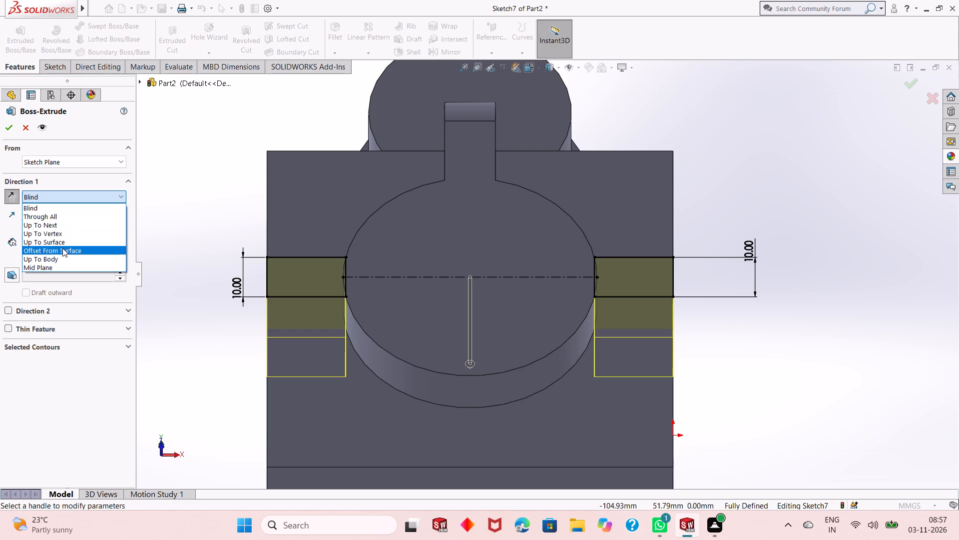
left_click(98, 223)
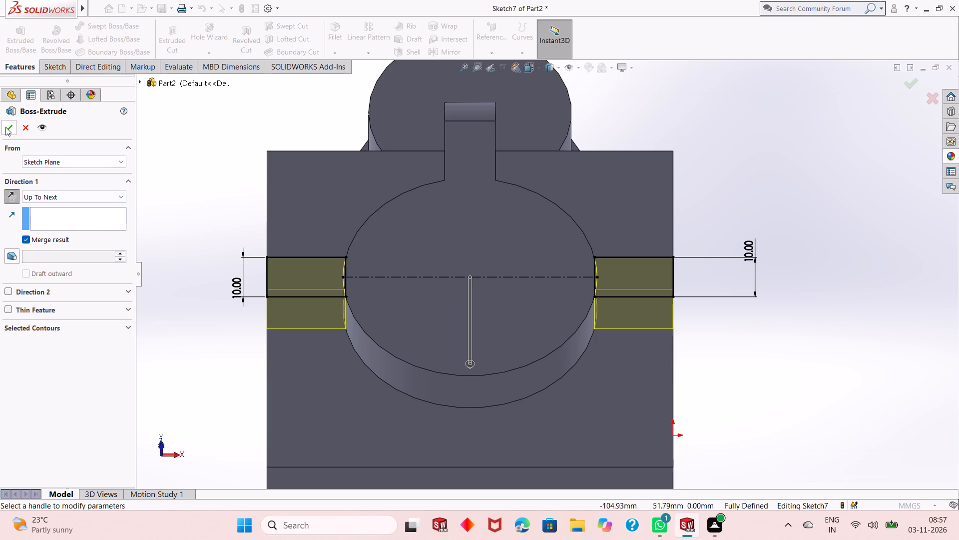
left_click(5, 127)
left_click(244, 197)
On the upper face of the X = 0 side rib, sketch a closed triangle from a diagonal, the outer edge and the 15.5 mm front edge.
middle_click_drag(473, 330, 478, 261)
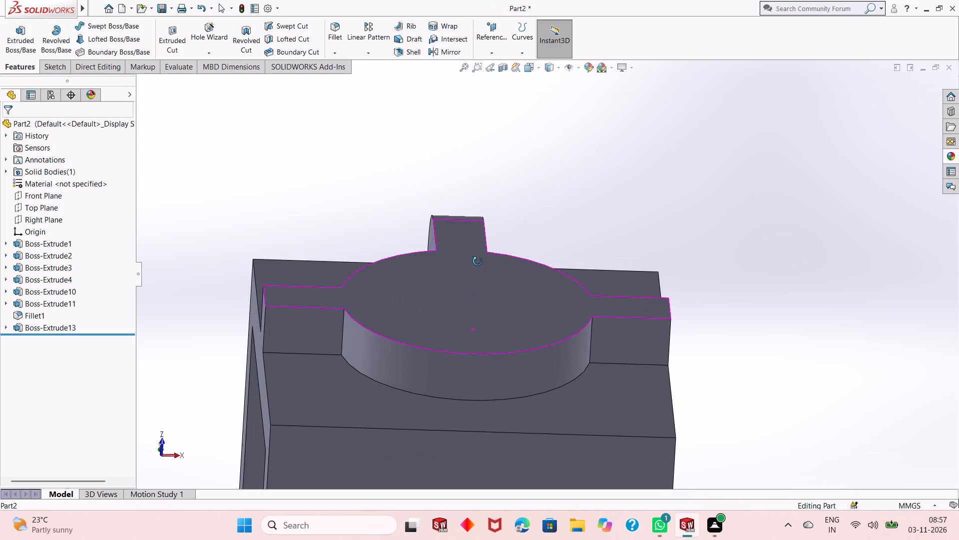
middle_click_drag(478, 261, 473, 388)
scroll(487, 358, "up", 1)
middle_click_drag(545, 204, 509, 333)
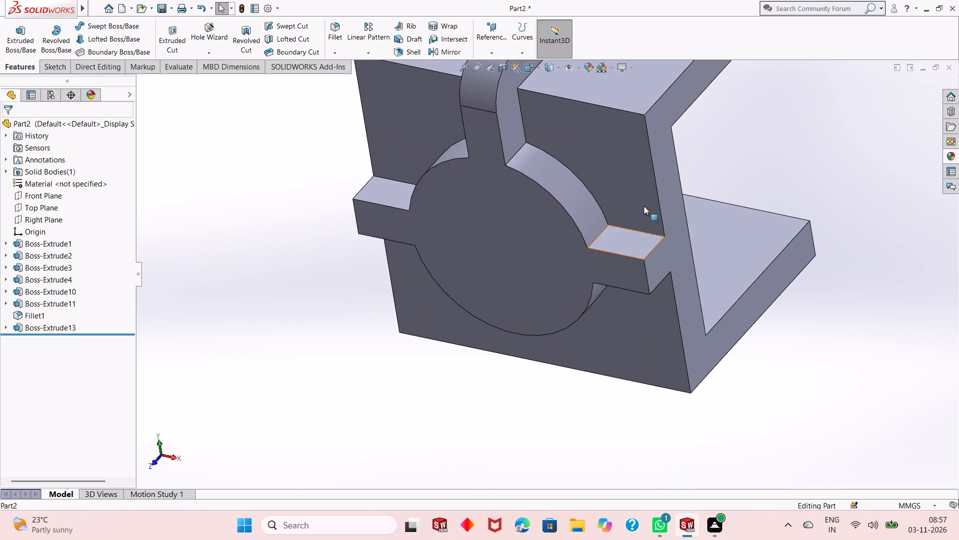
scroll(652, 166, "down", 2)
scroll(587, 275, "up", 3)
scroll(565, 198, "down", 1)
left_click(584, 306)
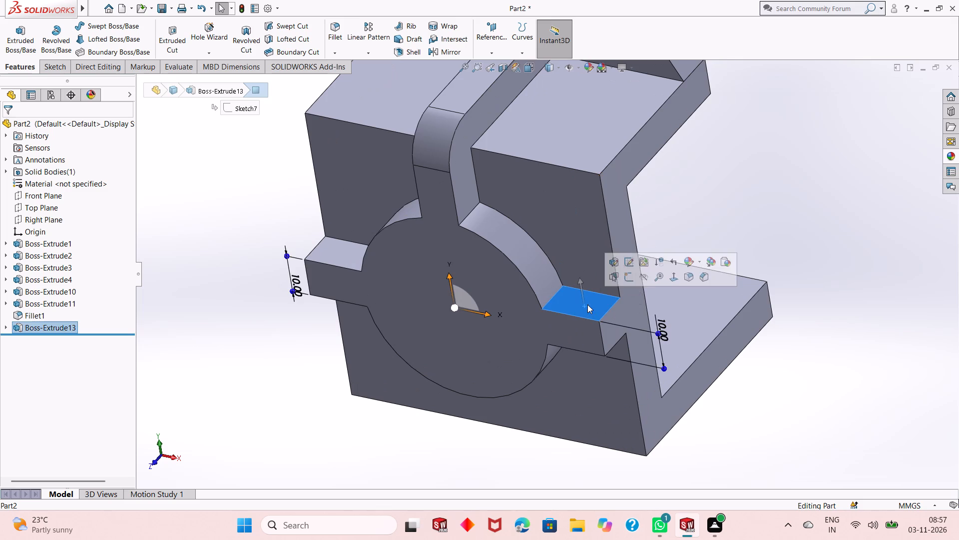
left_click(635, 279)
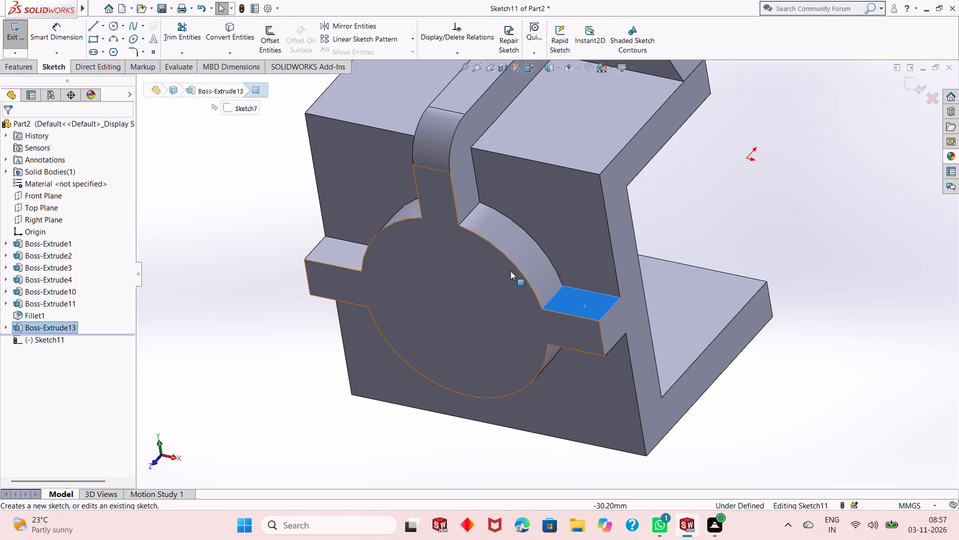
scroll(510, 271, "down", 2)
key("Escape")
left_click(97, 27)
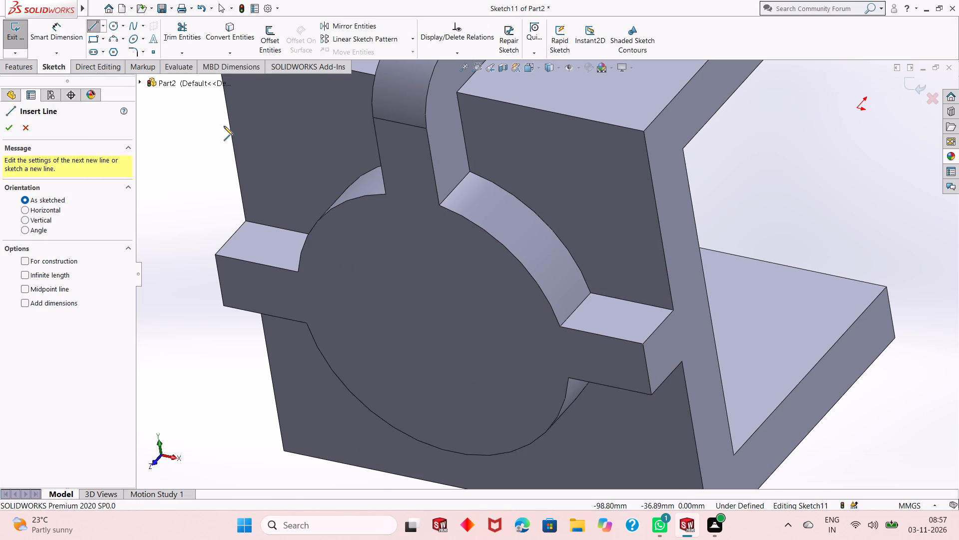
left_click(563, 325)
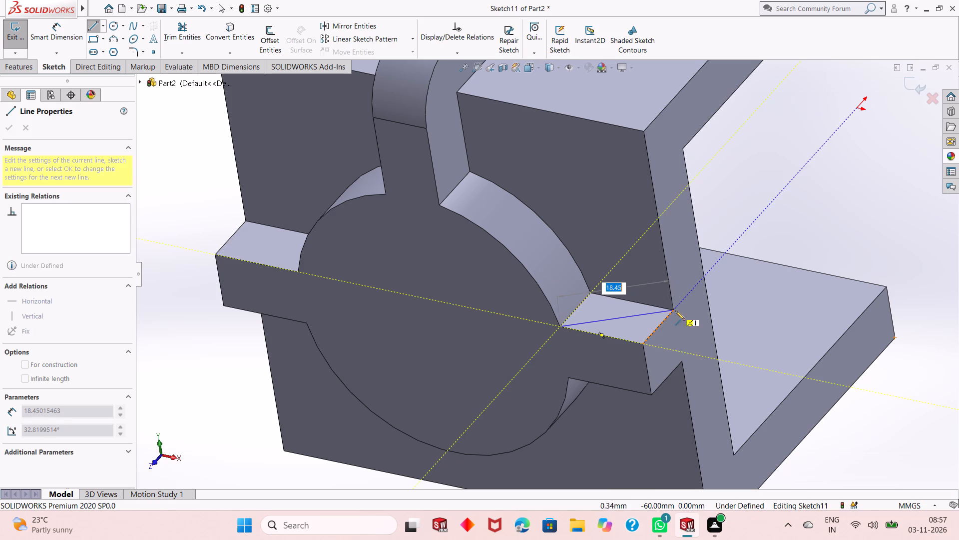
left_click(674, 310)
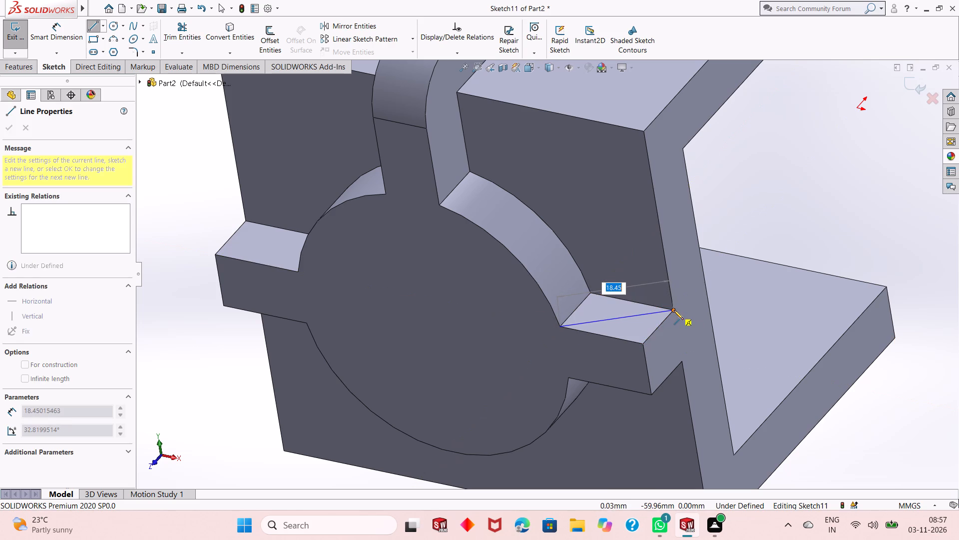
left_click(643, 342)
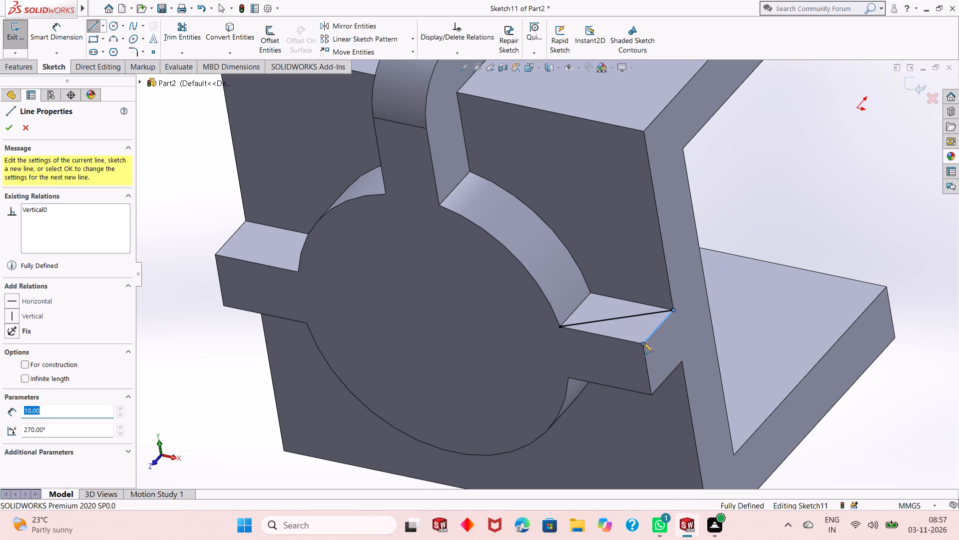
left_click(560, 327)
In the same sketch, draw a matching closed triangle on the X = -80 side rib, about 15.5 mm along the front and 10 mm along the outer edge.
scroll(644, 356, "up", 2)
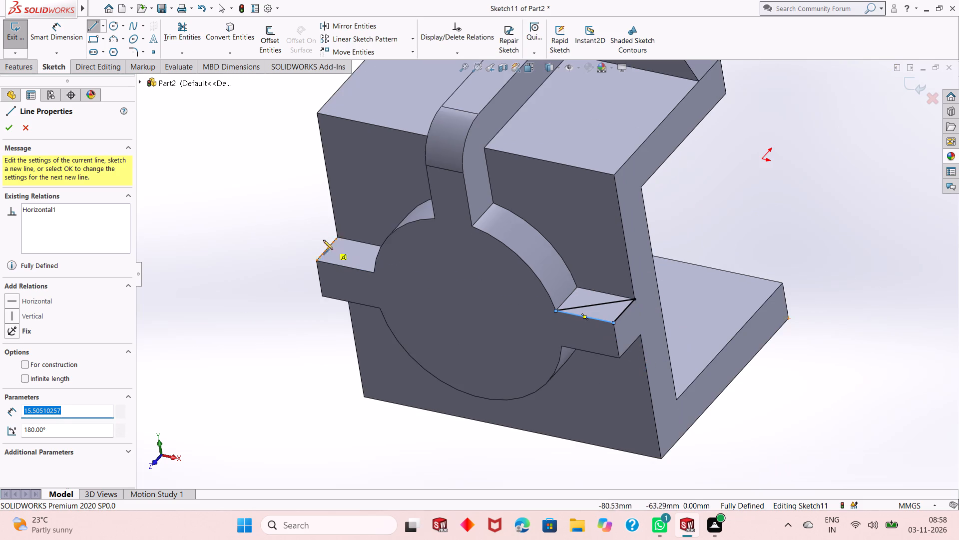
scroll(338, 234, "down", 4)
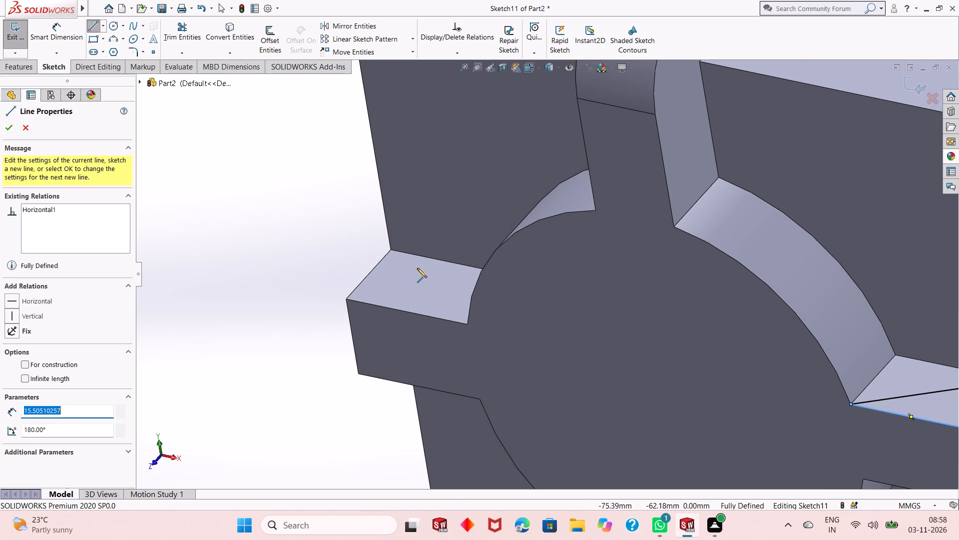
left_click(390, 249)
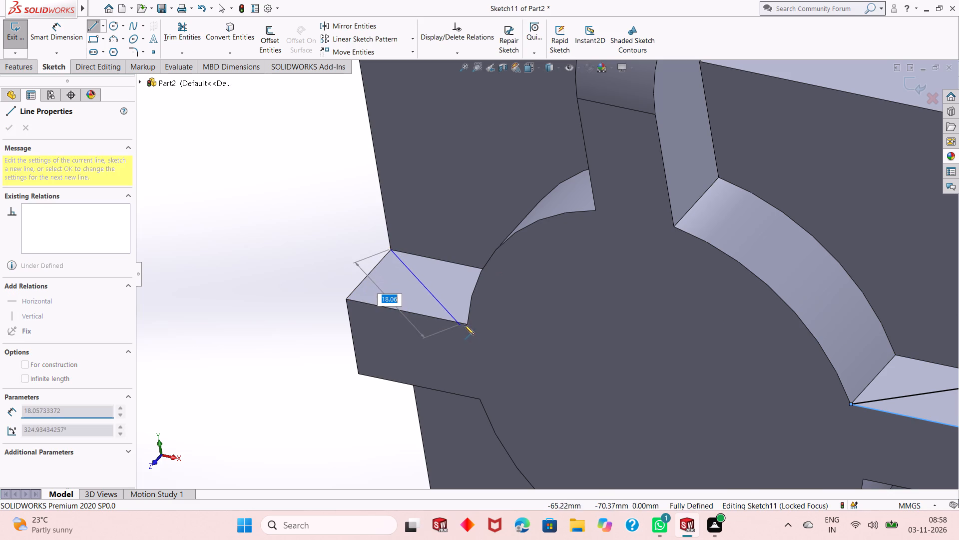
left_click(469, 325)
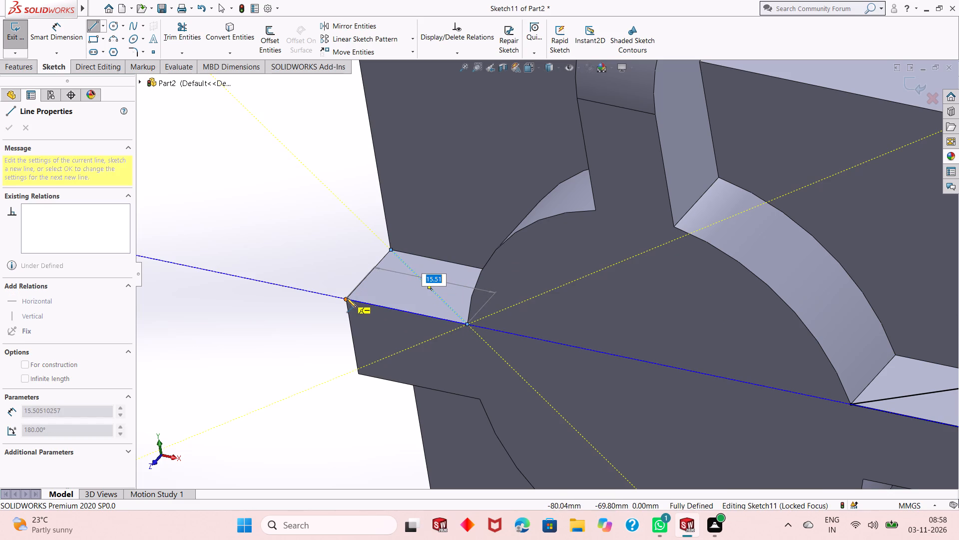
left_click(347, 298)
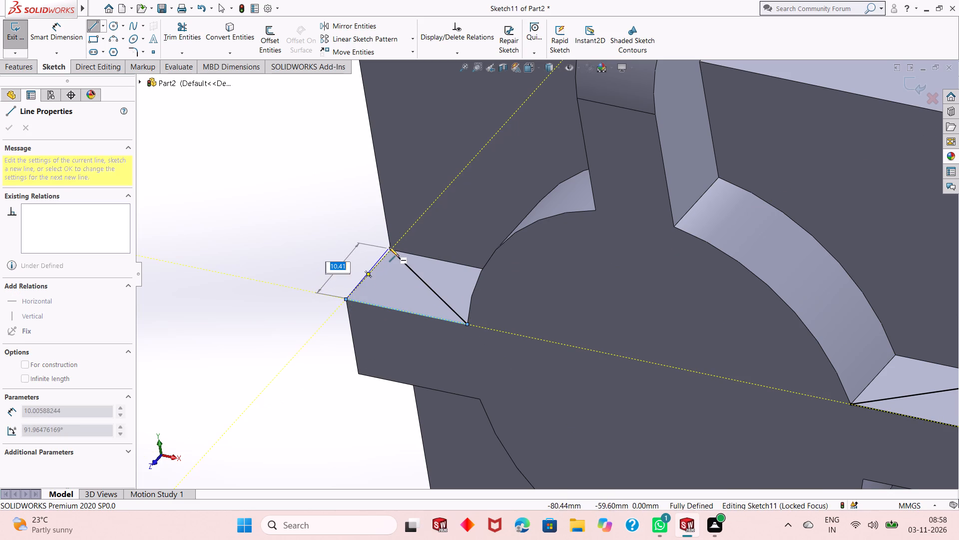
left_click(393, 250)
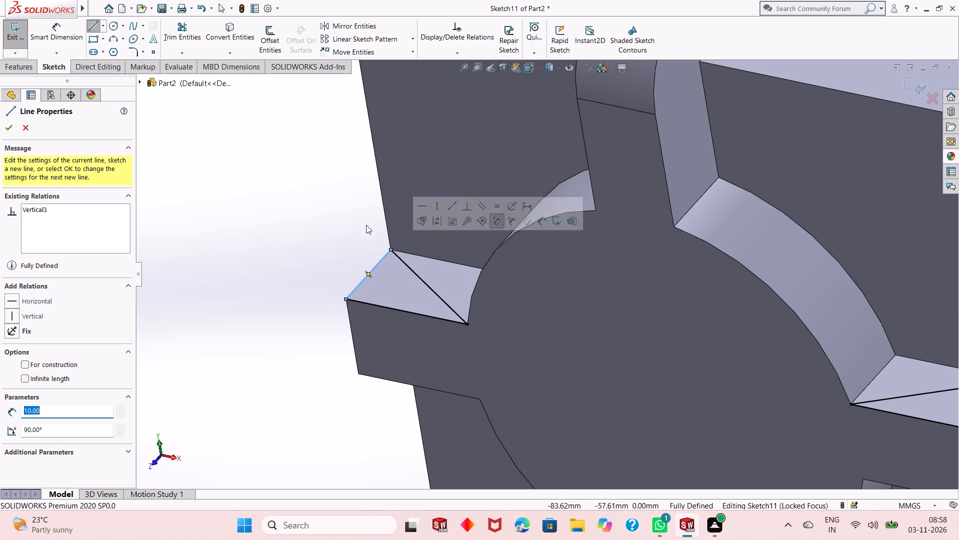
right_click(312, 193)
left_click(330, 202)
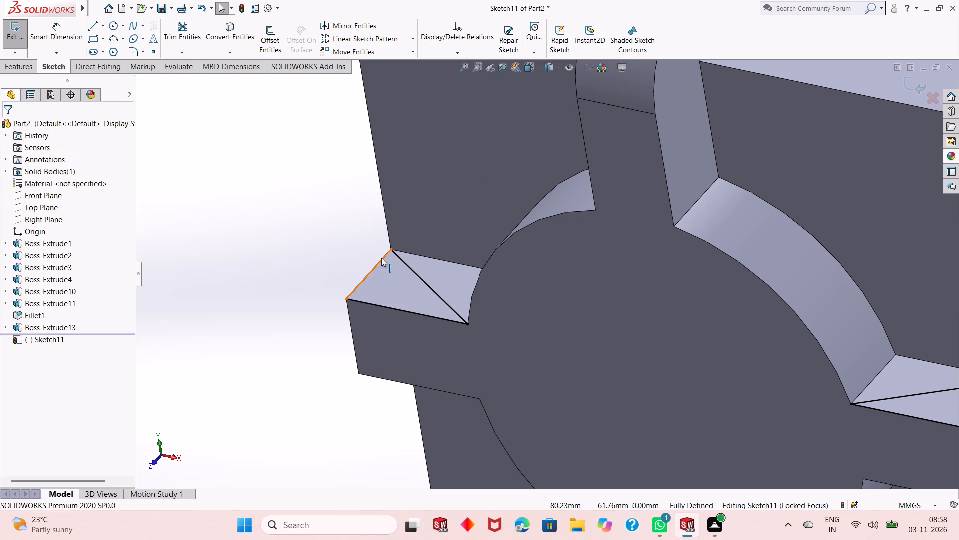
Extrude-cut both triangles downward through the side ribs with a Blind depth of 25 mm.
left_click(26, 71)
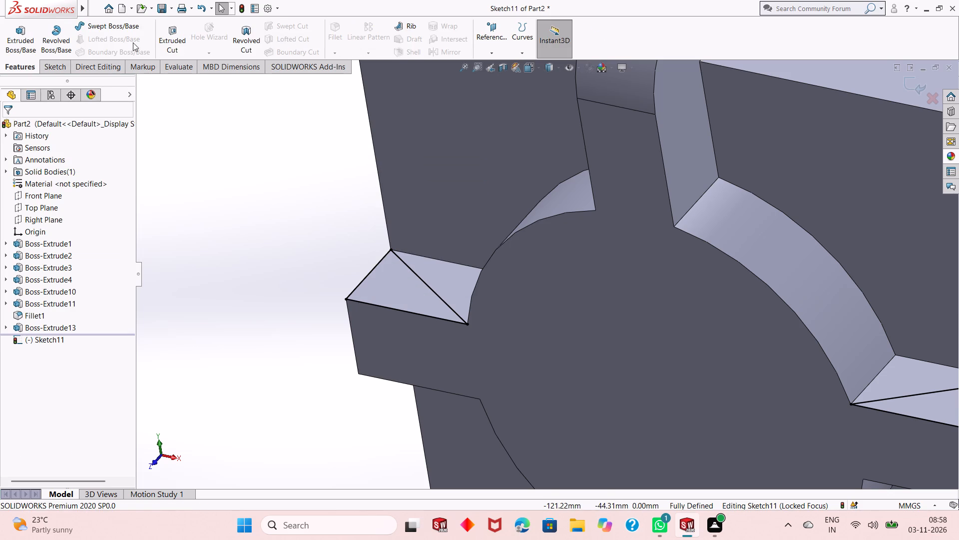
left_click(168, 37)
scroll(357, 262, "up", 4)
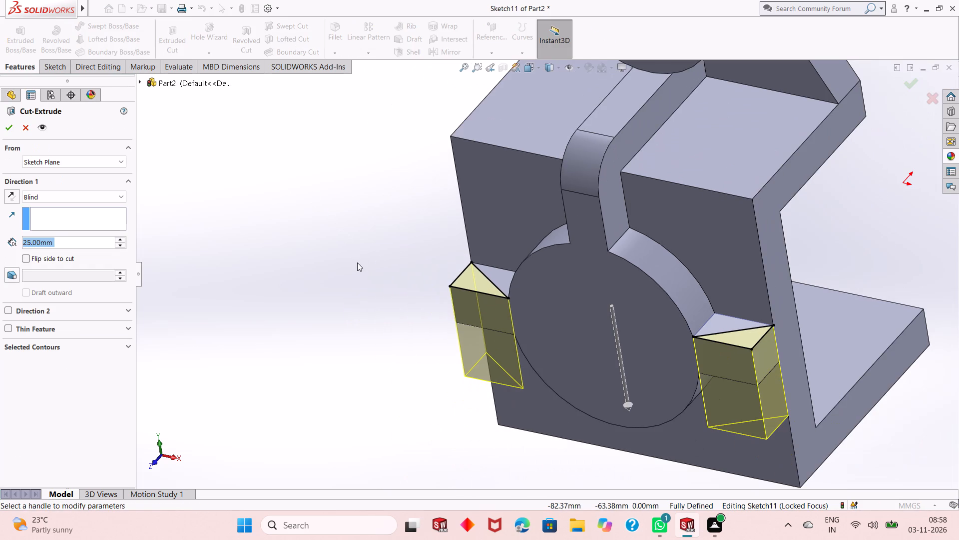
middle_click_drag(353, 331, 330, 209)
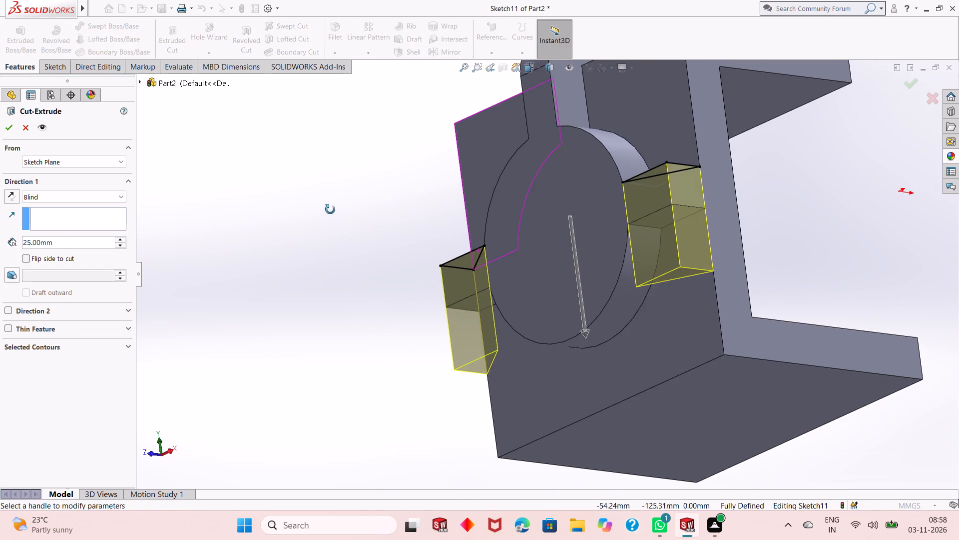
middle_click_drag(330, 209, 499, 210)
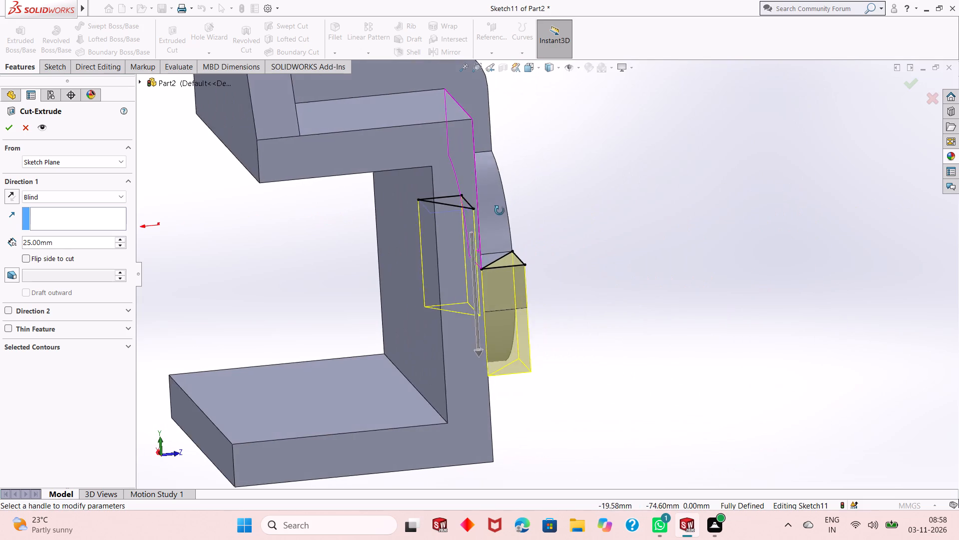
middle_click_drag(499, 210, 461, 229)
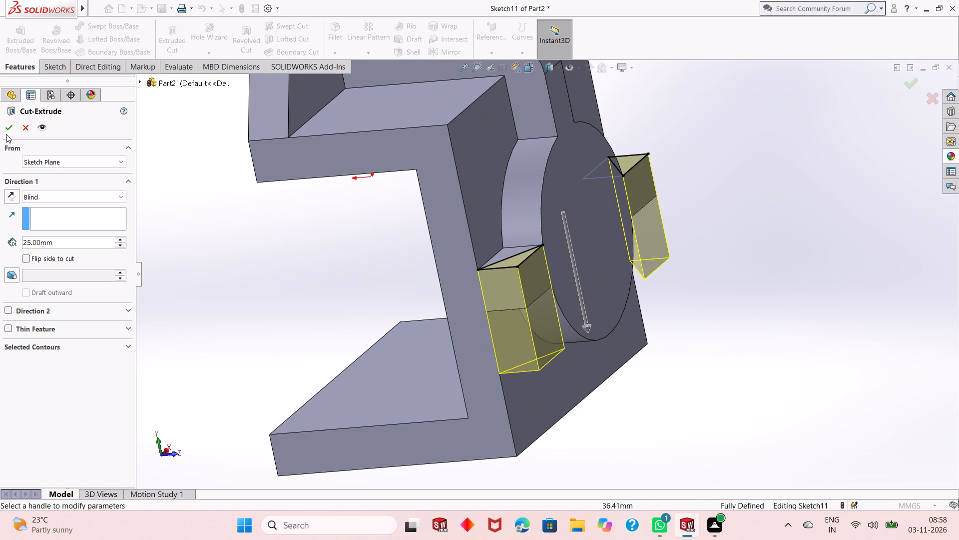
left_click(7, 128)
left_click(254, 213)
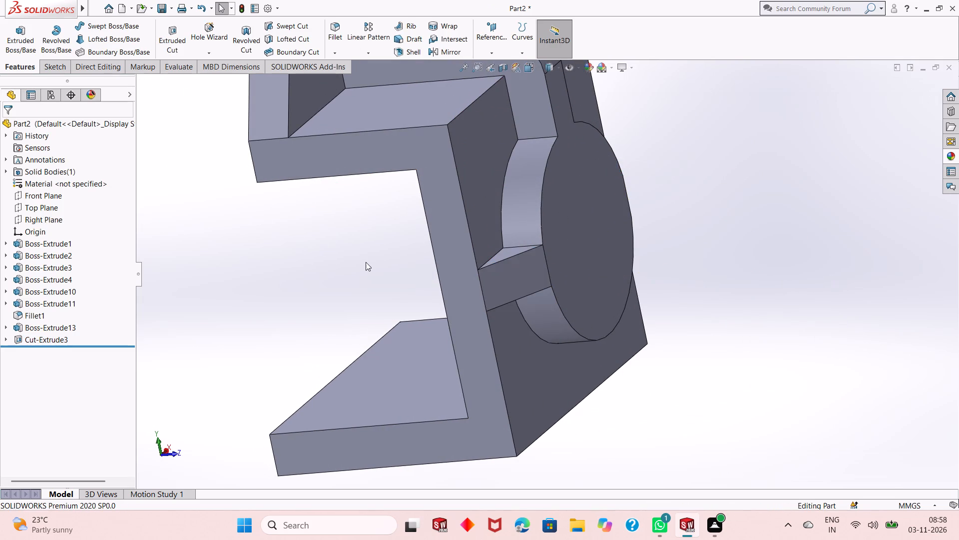
Examine the whole bracket from the boss side and the profile side, checking the tapered side ribs.
scroll(368, 262, "up", 2)
middle_click_drag(518, 301, 380, 282)
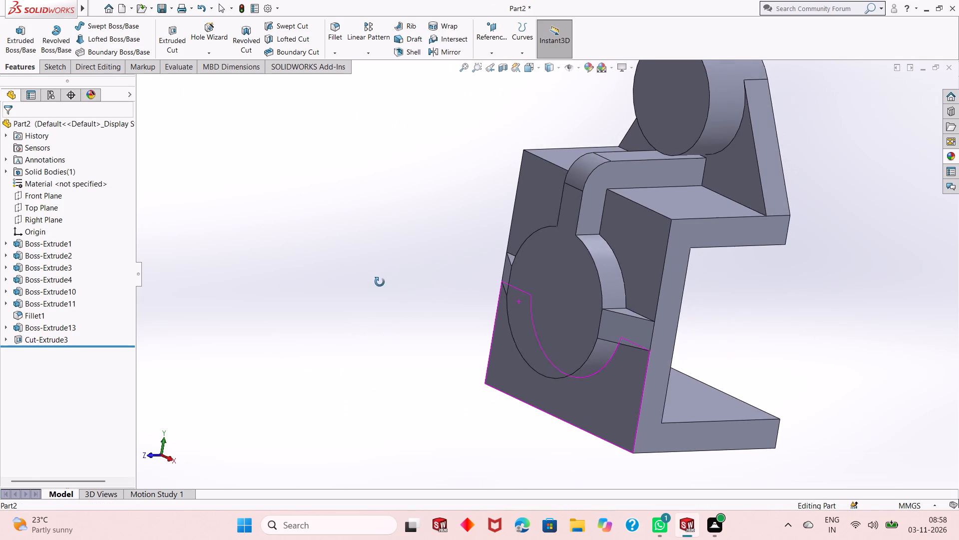
middle_click_drag(380, 282, 379, 283)
scroll(515, 302, "up", 2)
scroll(640, 206, "down", 3)
scroll(591, 322, "up", 3)
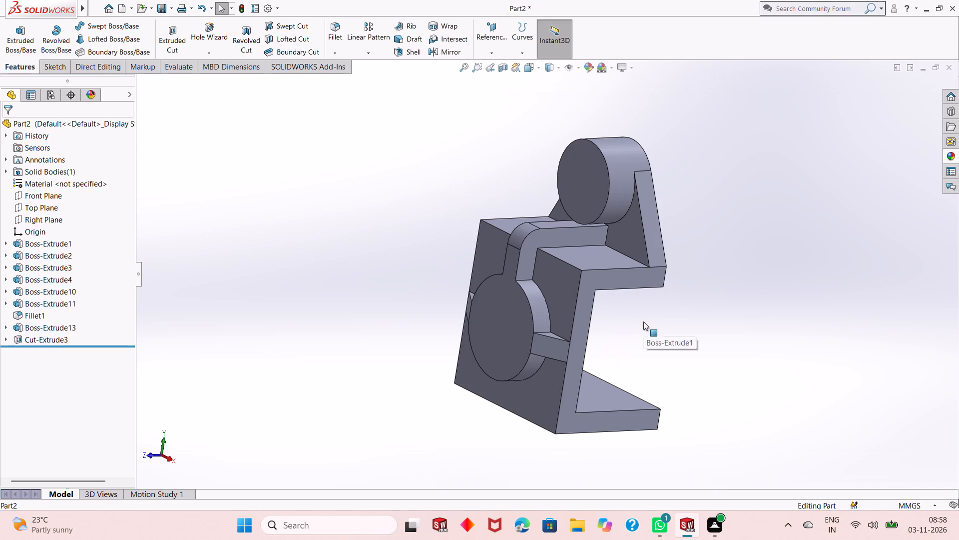
middle_click_drag(643, 322, 618, 304)
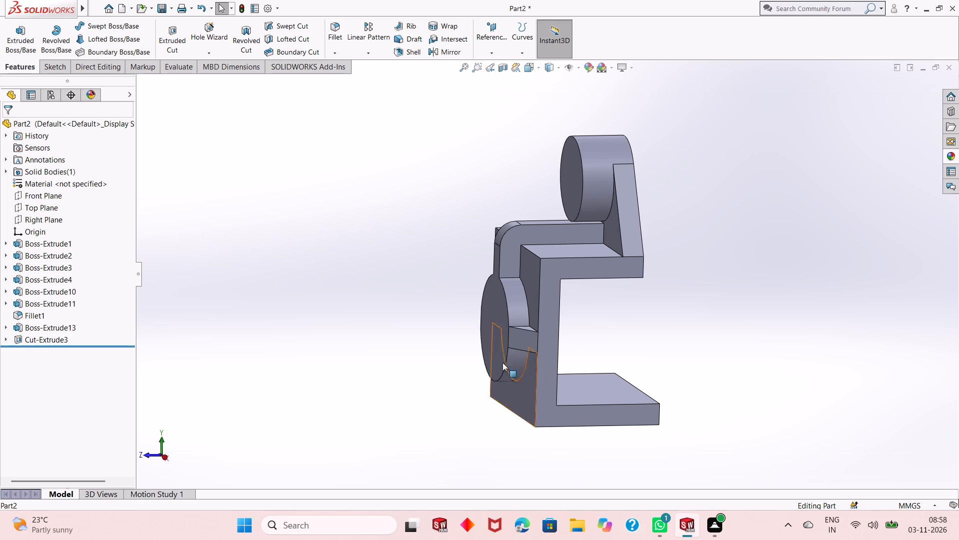
On the outer face of the ribbed round boss, sketch a circle of about 16 mm radius centred on the boss.
left_click(500, 314)
left_click(547, 287)
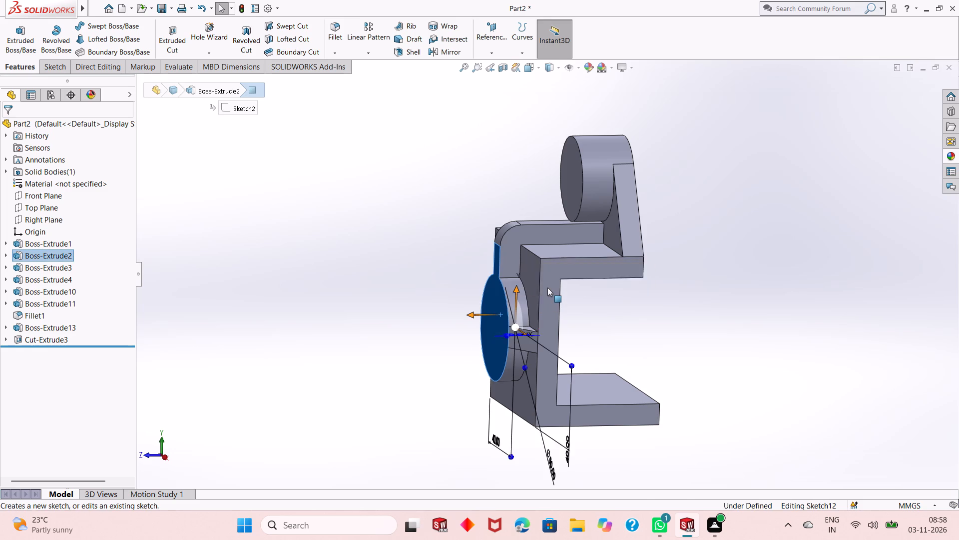
key("ctrl+8")
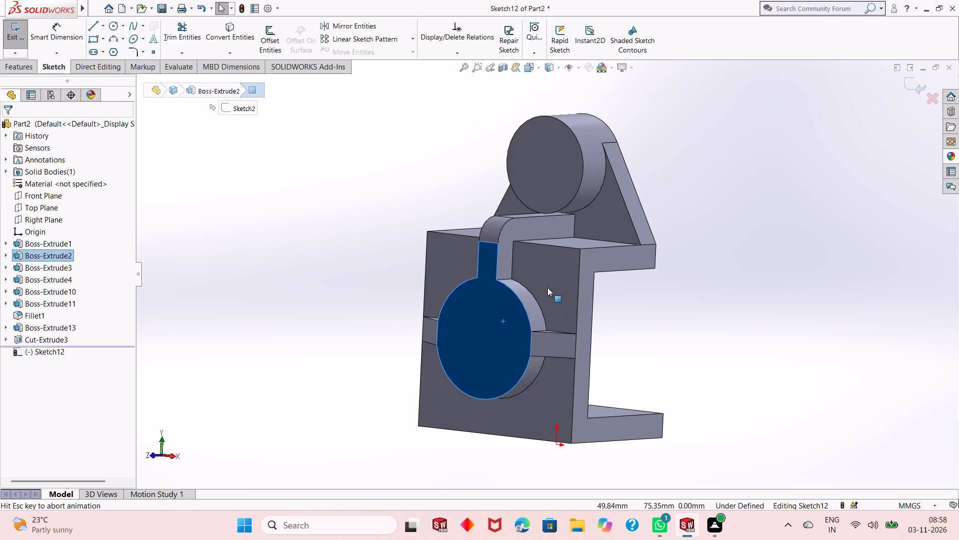
scroll(547, 321, "up", 1)
left_click(702, 290)
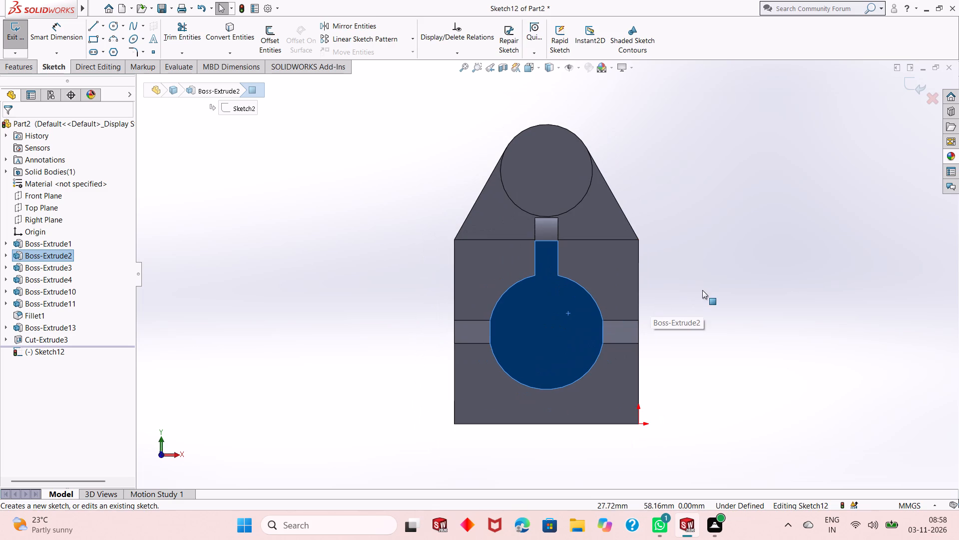
left_click(109, 30)
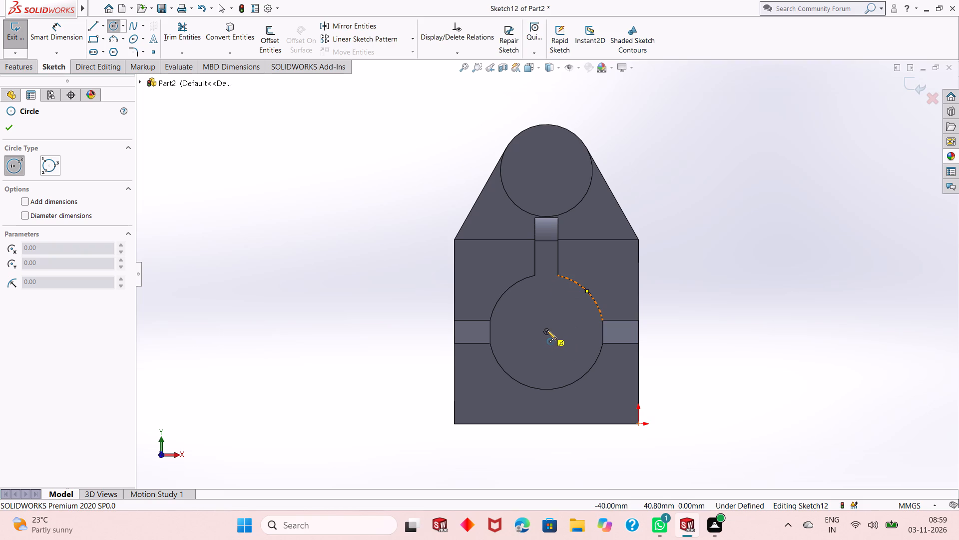
left_click(548, 331)
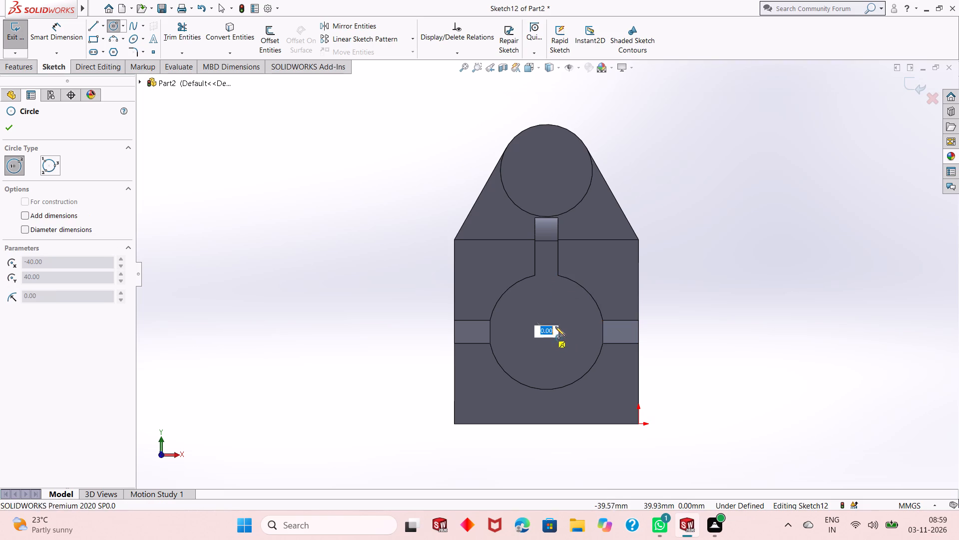
left_click(575, 309)
right_click(287, 202)
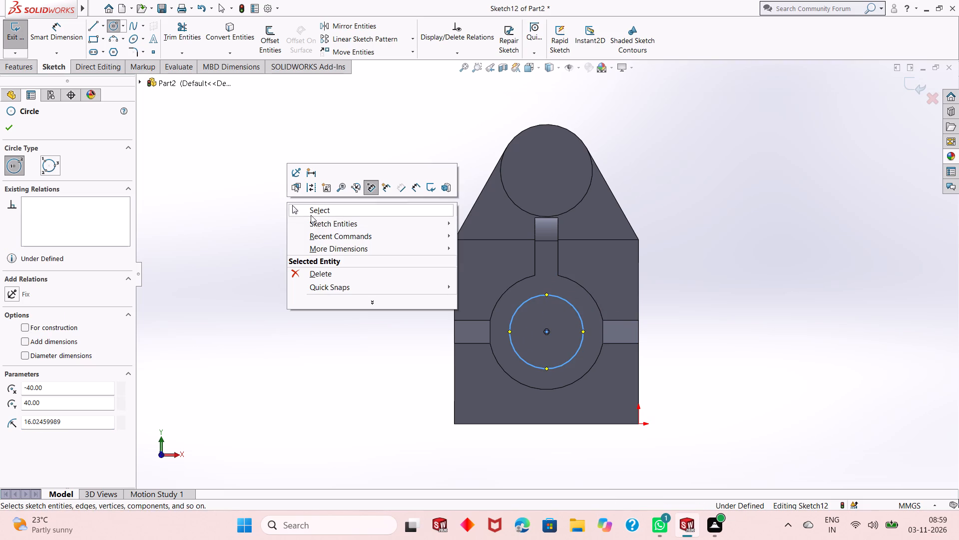
left_click(316, 217)
left_click(321, 212)
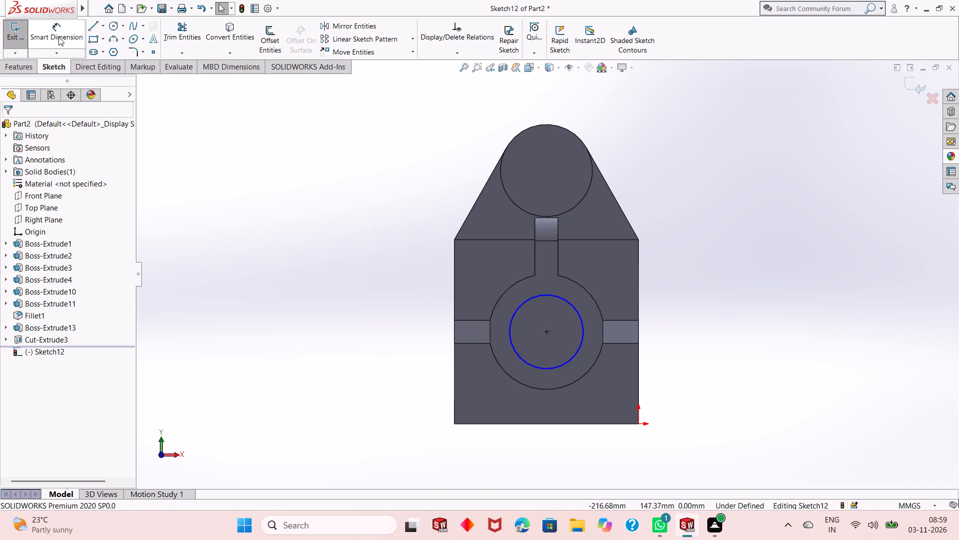
Dimension the boss circle to a diameter of 30 mm.
left_click(58, 37)
left_click(526, 359)
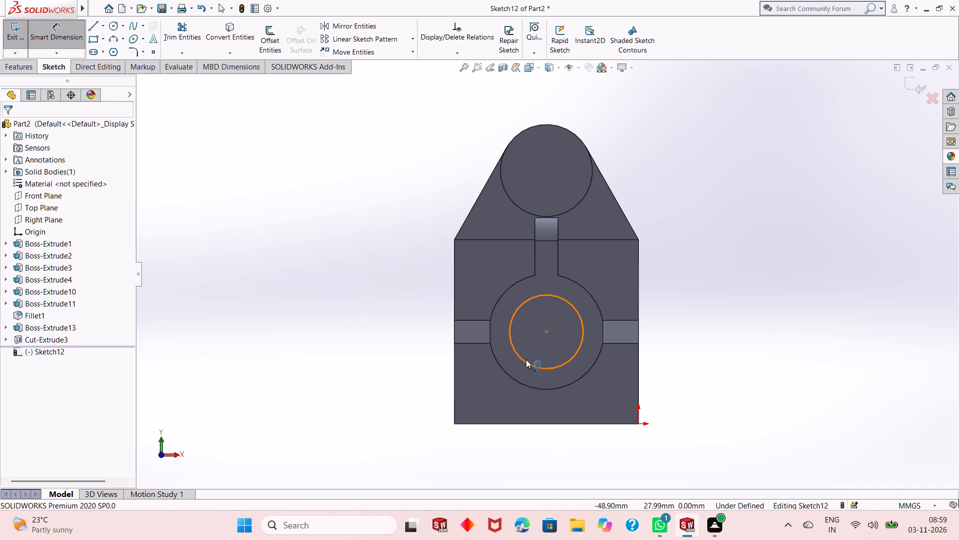
left_click(412, 388)
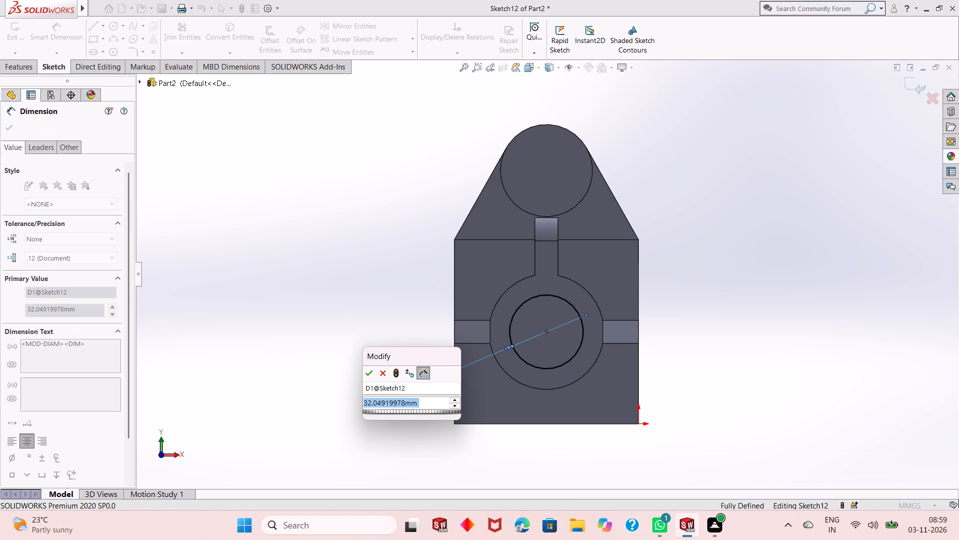
type("30")
key("Return")
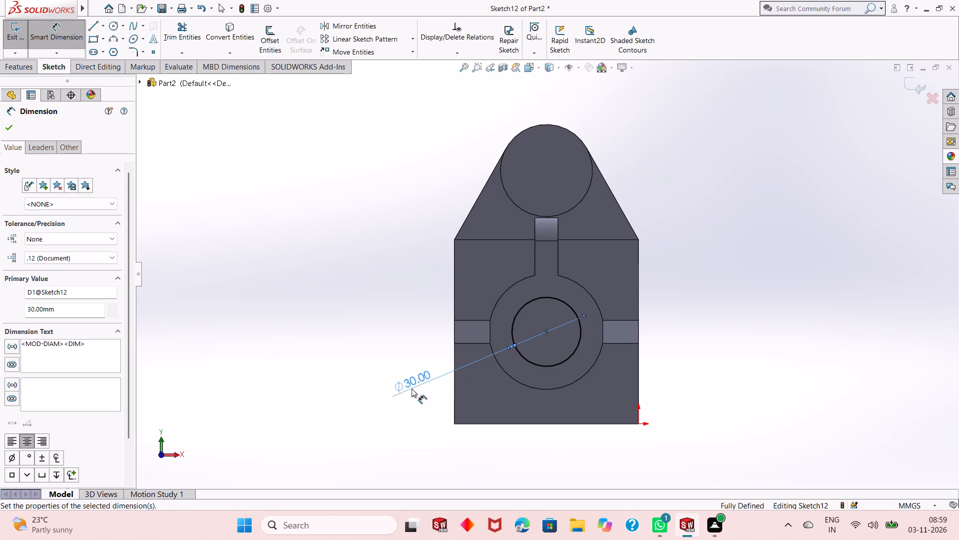
right_click(365, 224)
left_click(384, 255)
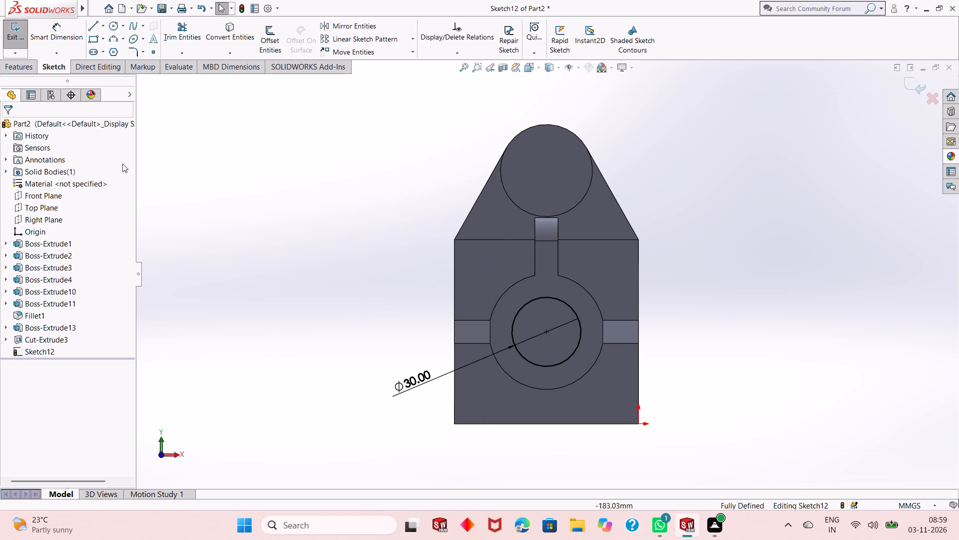
Extrude-cut the 30 mm circle through the boss and the upright wall behind it.
left_click(20, 67)
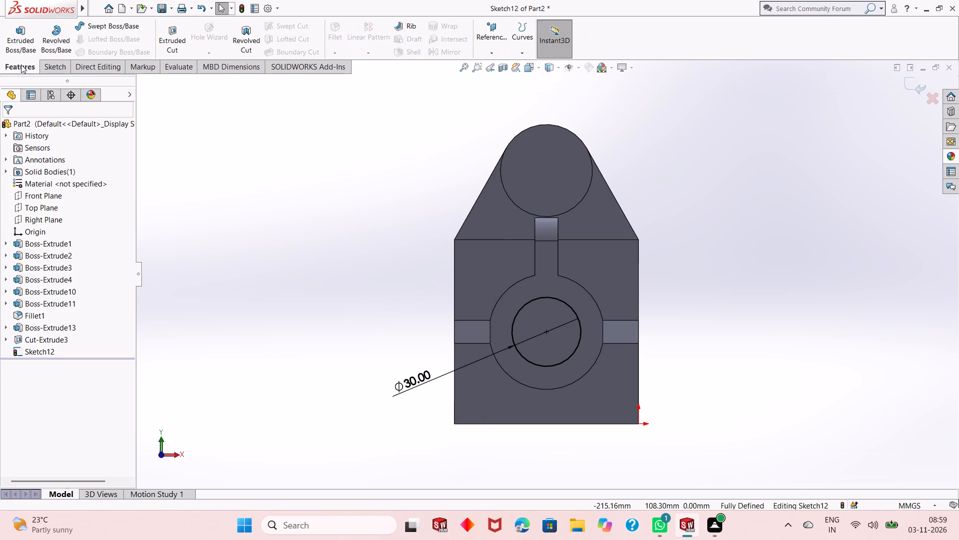
left_click(163, 45)
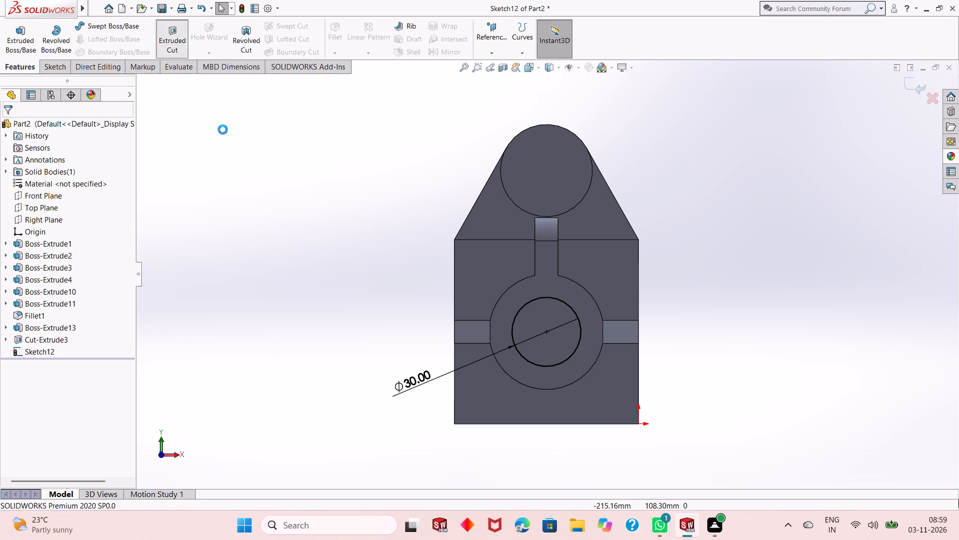
scroll(370, 227, "up", 1)
middle_click_drag(393, 237, 278, 268)
left_click(10, 126)
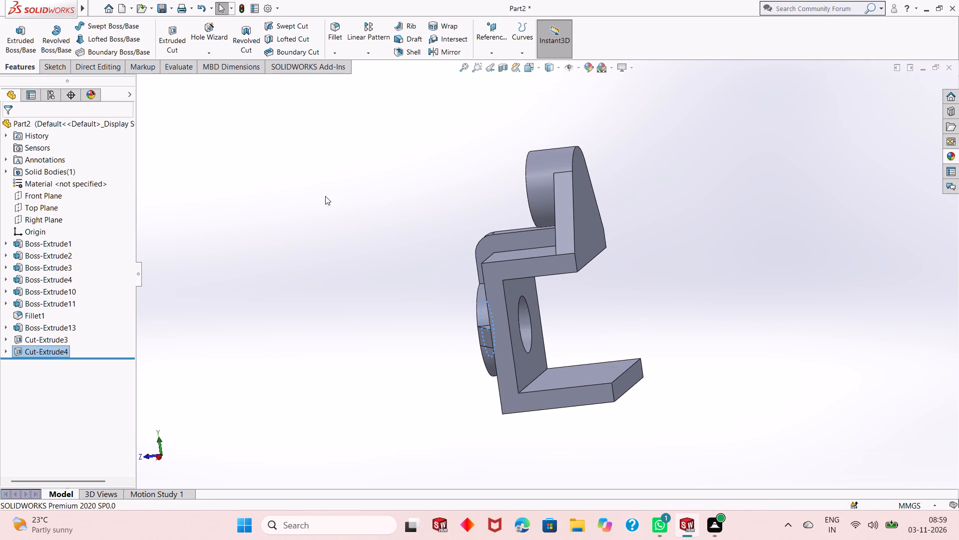
middle_click_drag(425, 218, 468, 205)
left_click(425, 203)
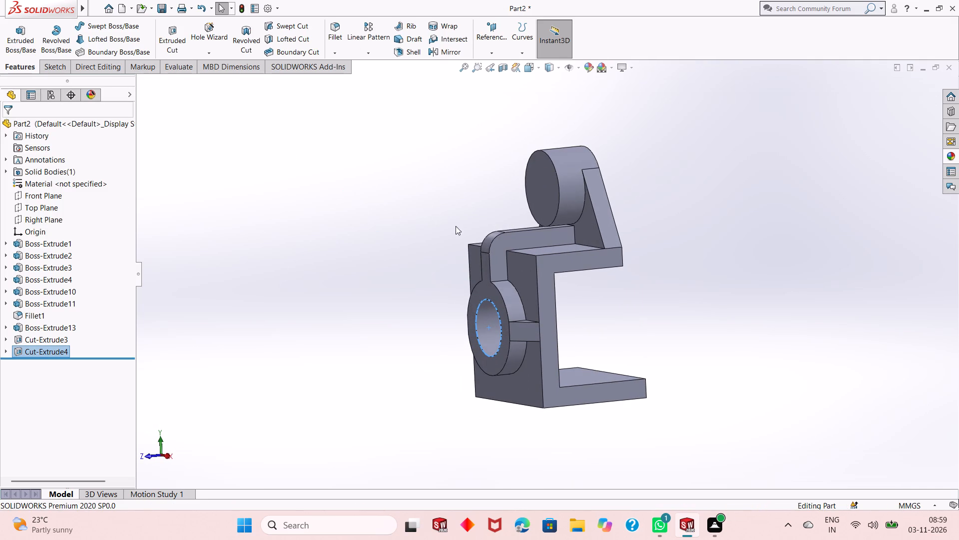
On the bracket's top face, sketch two level circles beside the central rib, the X = 0 side one about 15.7 mm in diameter.
middle_click_drag(493, 257, 567, 225)
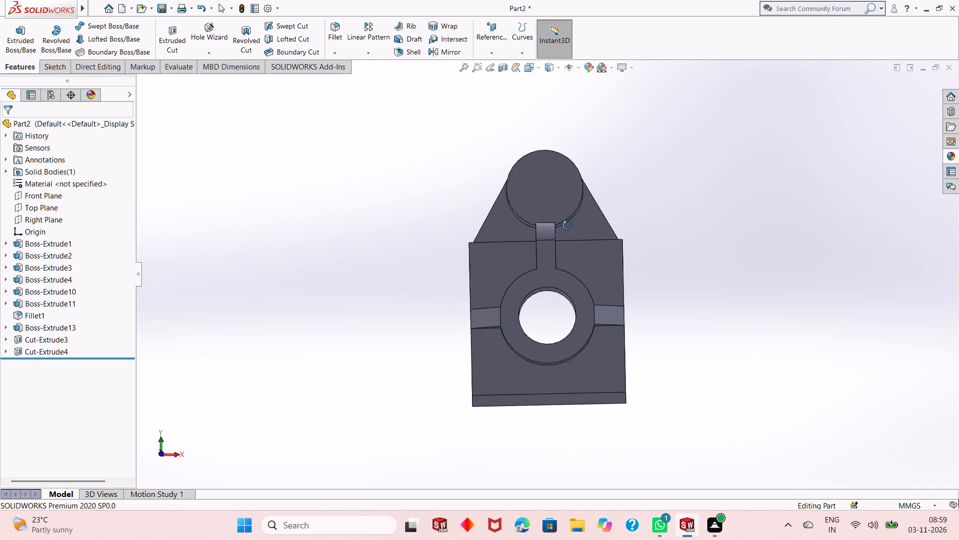
middle_click_drag(567, 225, 586, 311)
left_click(596, 240)
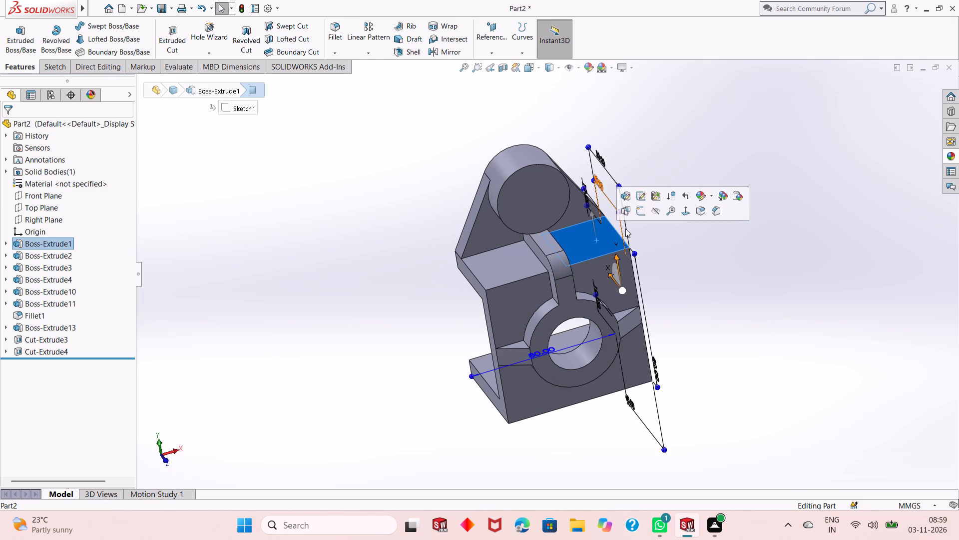
left_click(641, 215)
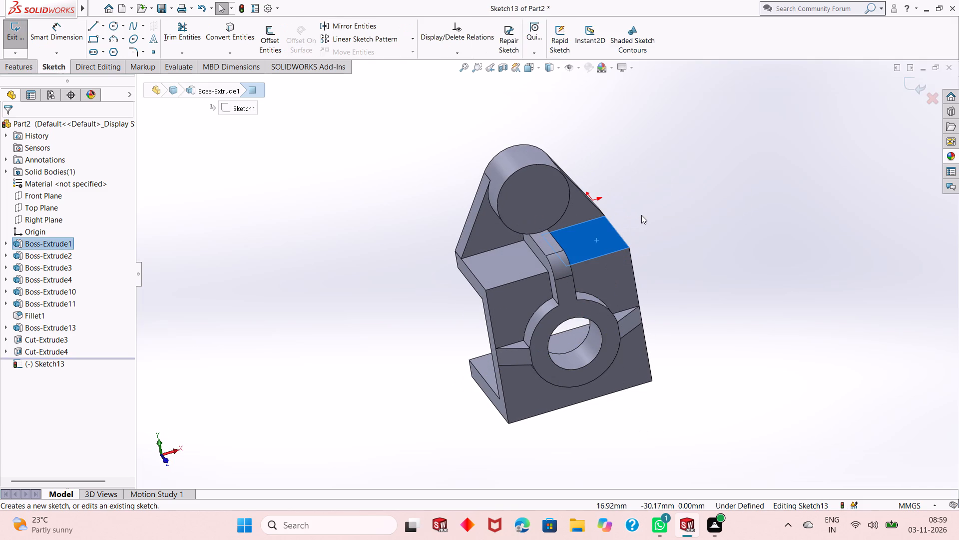
key("ctrl+8")
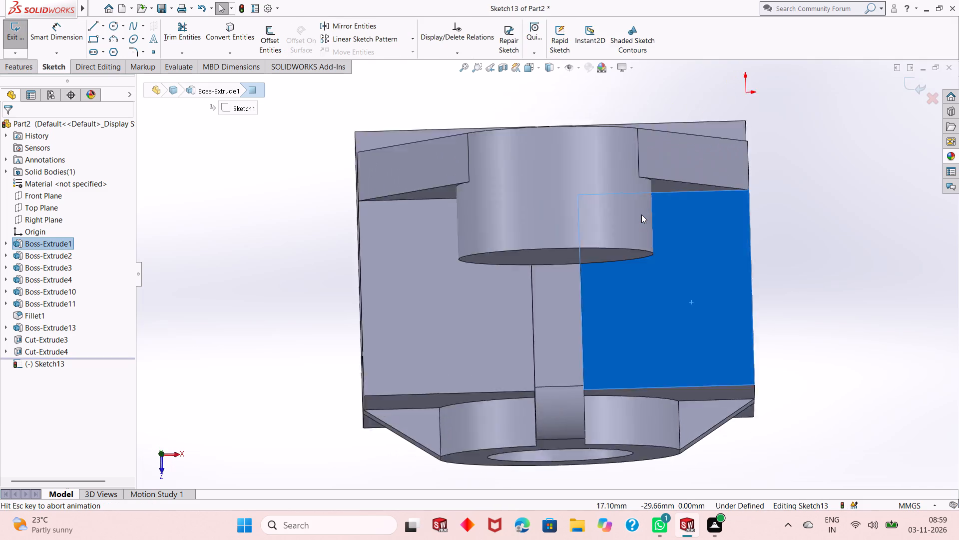
scroll(574, 315, "up", 2)
left_click(777, 314)
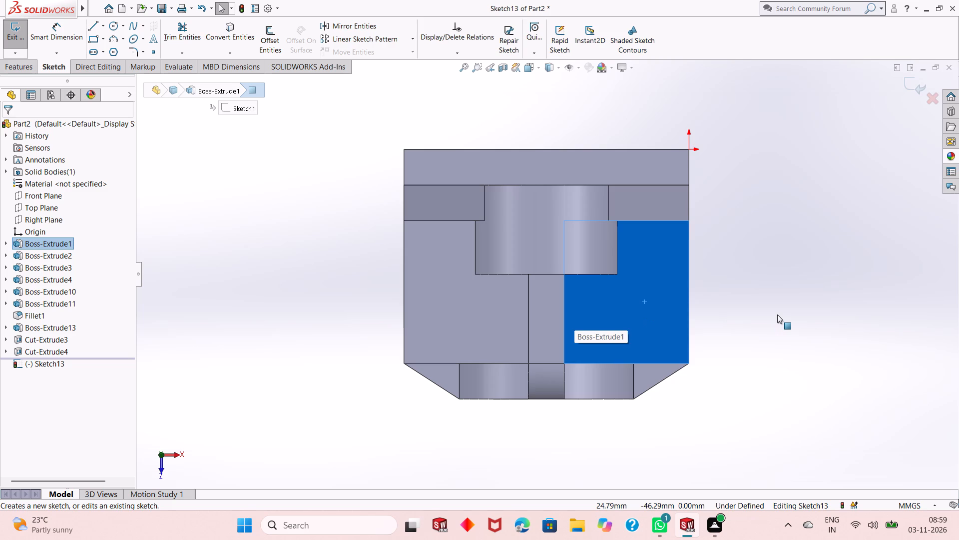
left_click(113, 25)
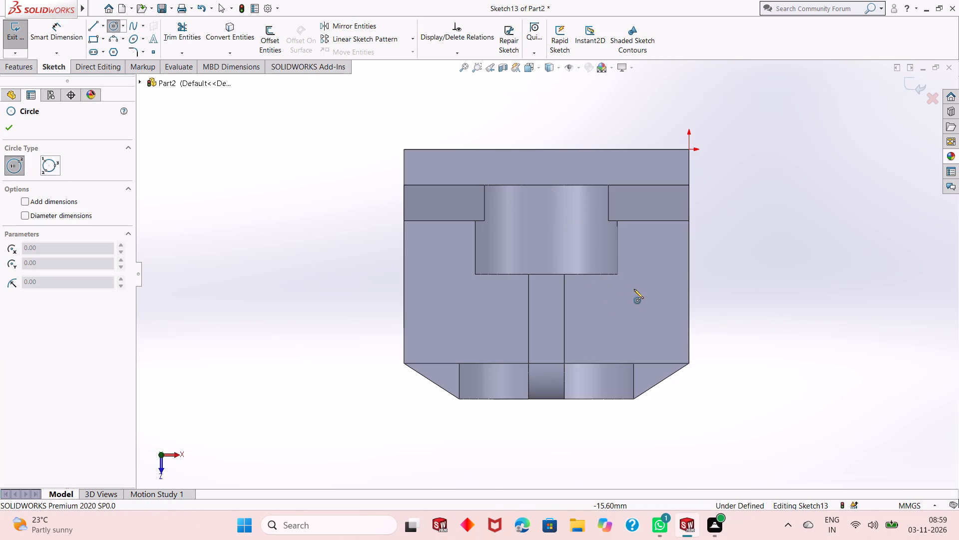
left_click(626, 289)
left_click(626, 317)
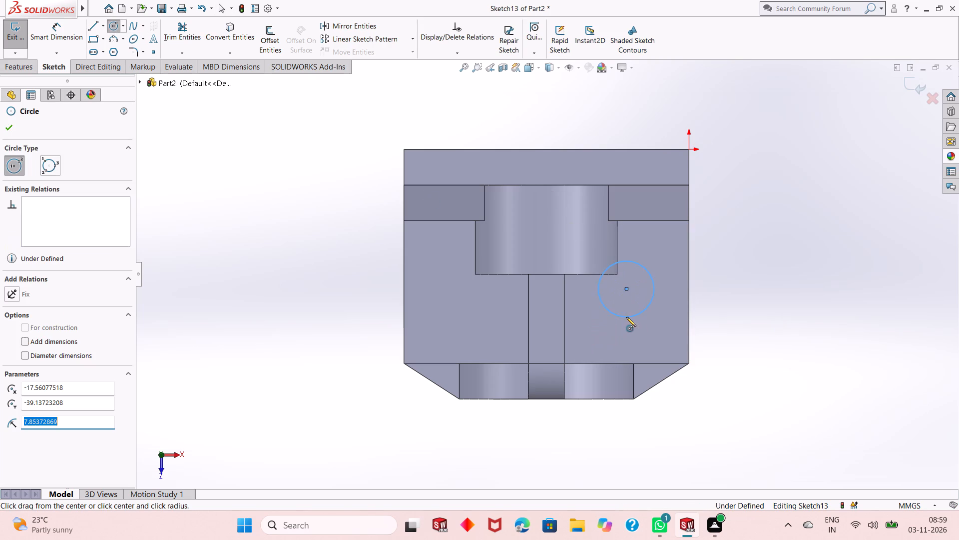
left_click(457, 288)
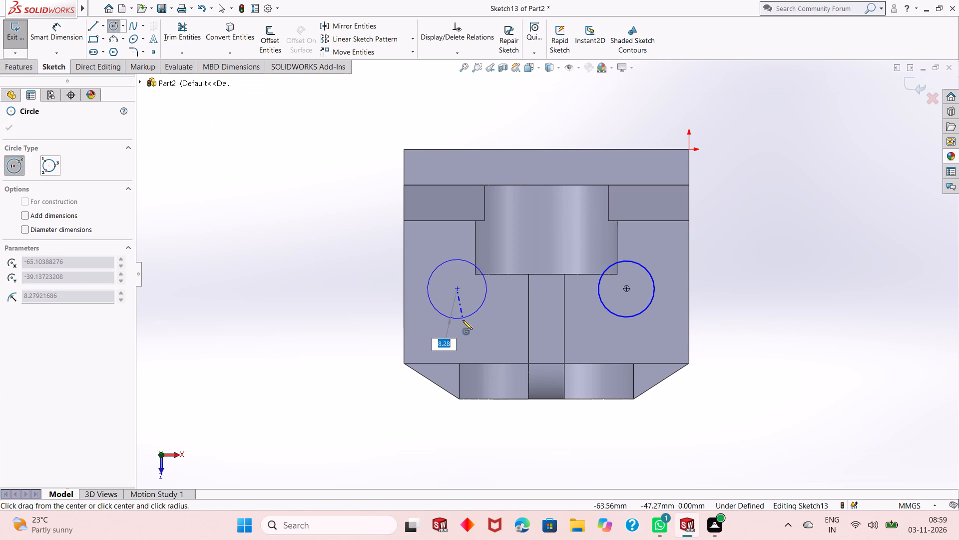
left_click(463, 320)
right_click(274, 230)
left_click(292, 241)
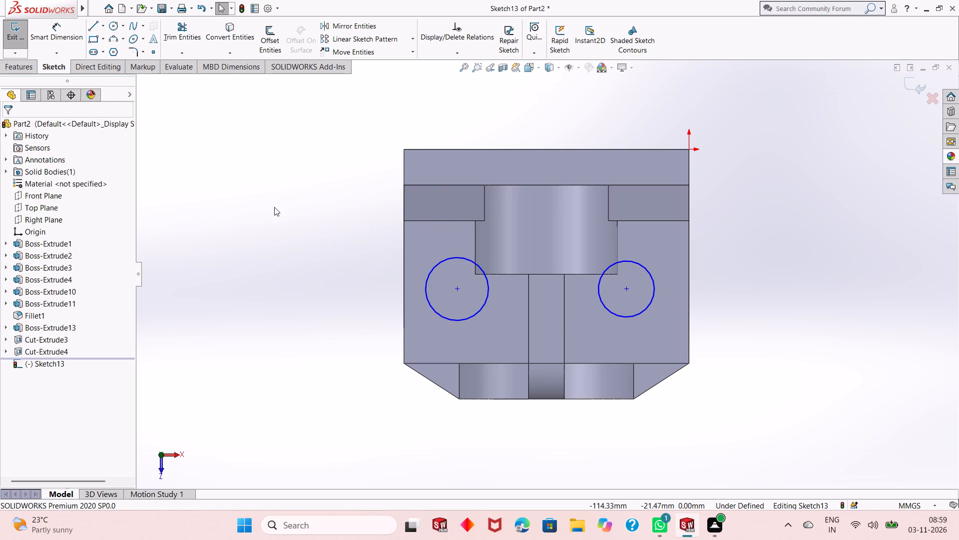
Dimension the circle on the X = 0 side to a diameter of 20 mm.
left_click(43, 36)
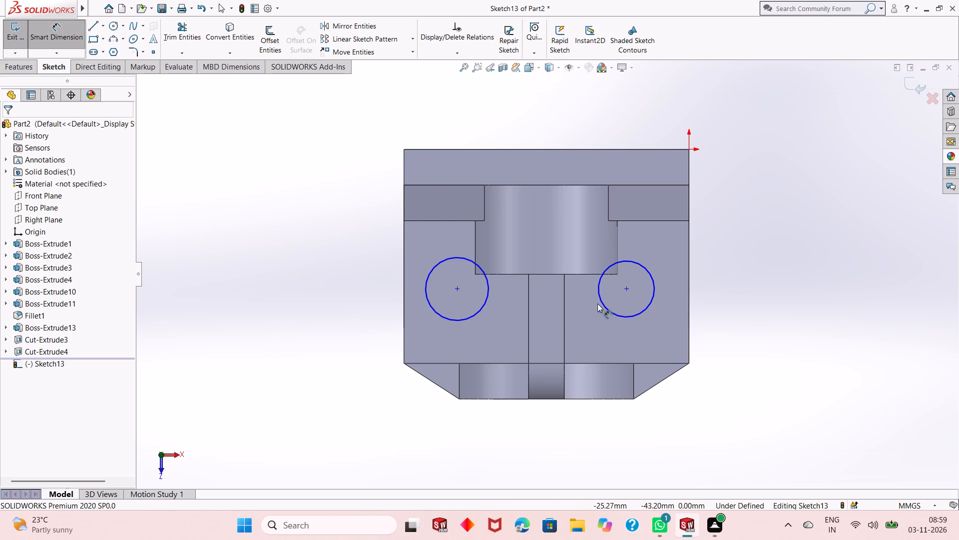
left_click(629, 316)
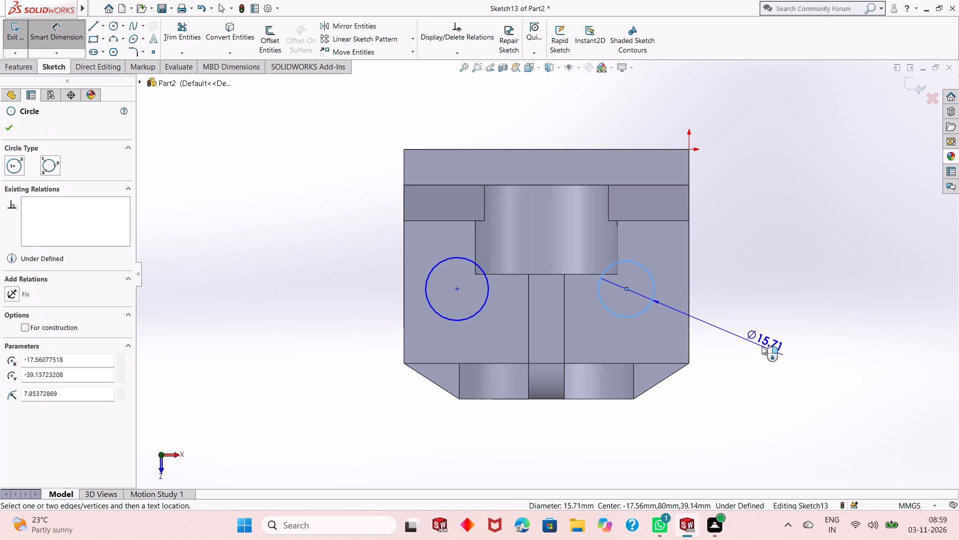
left_click(762, 346)
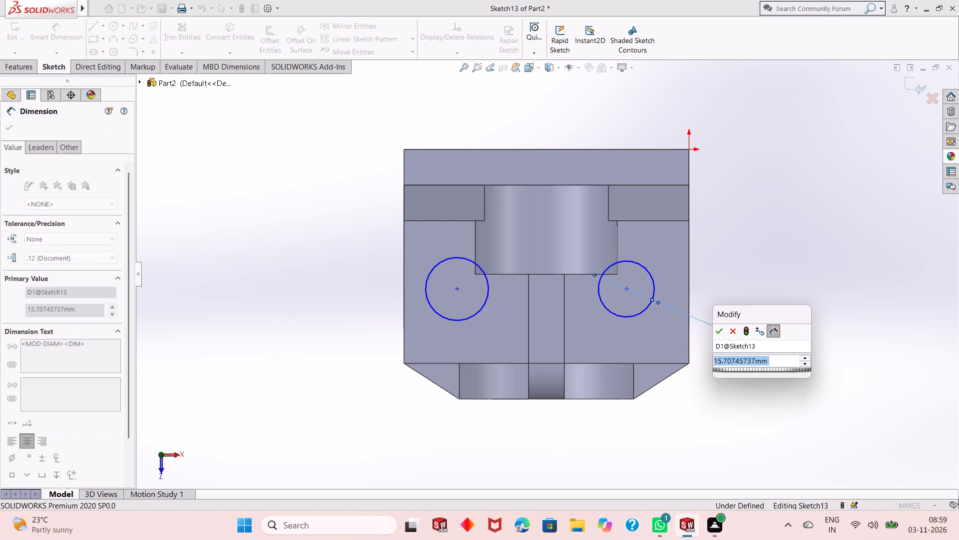
type("20")
key("Return")
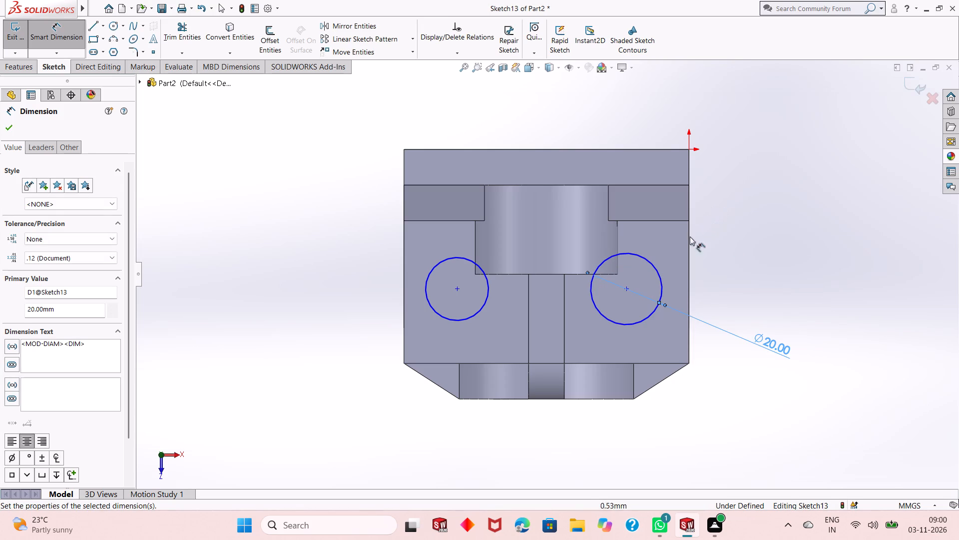
Dimension each circle's centre 20 mm from its nearest outer side edge of the top face.
left_click(625, 287)
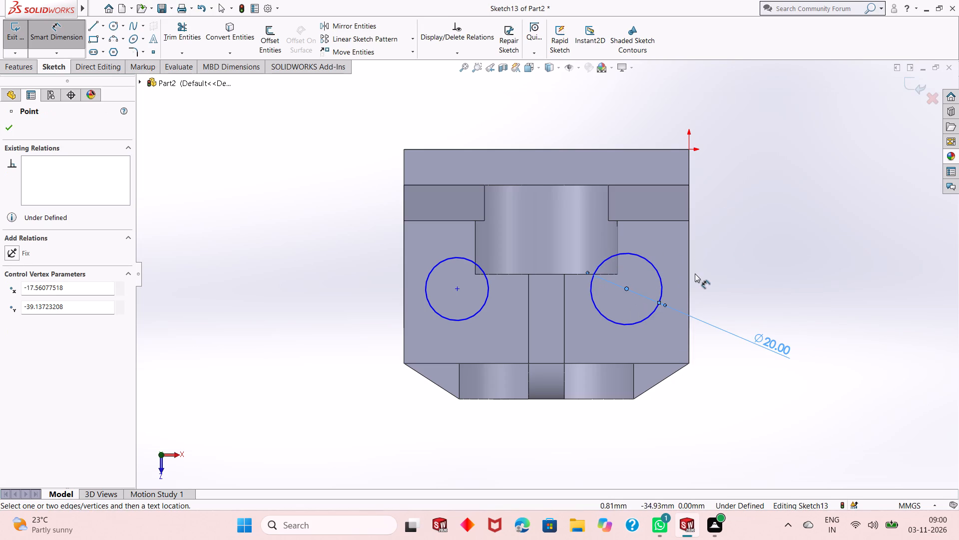
left_click(688, 279)
left_click(756, 239)
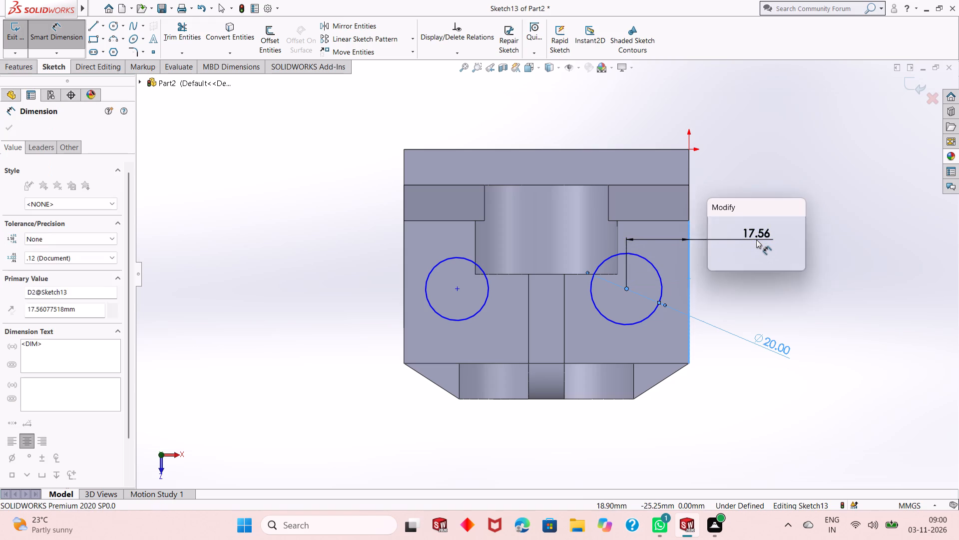
type("20")
key("Return")
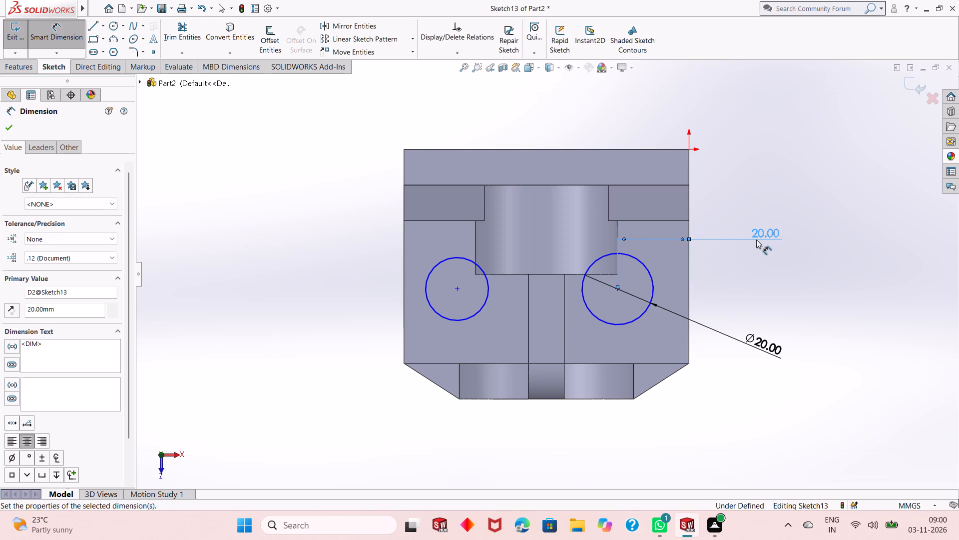
left_click(458, 291)
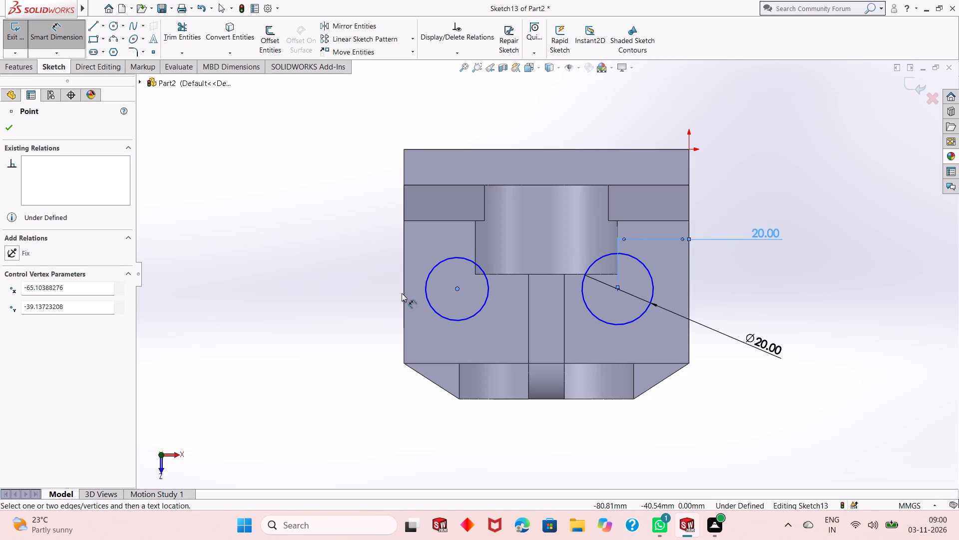
left_click(404, 287)
left_click(380, 233)
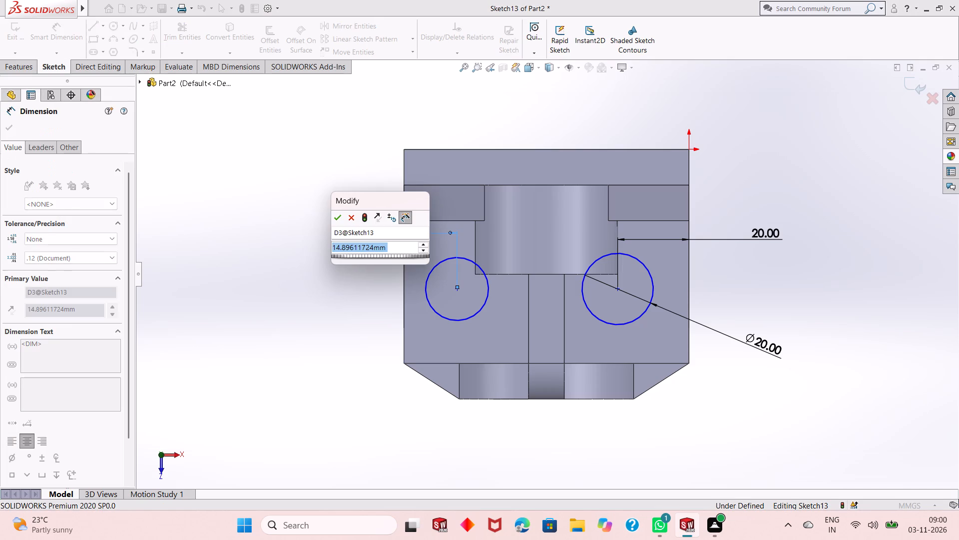
type("20")
key("Return")
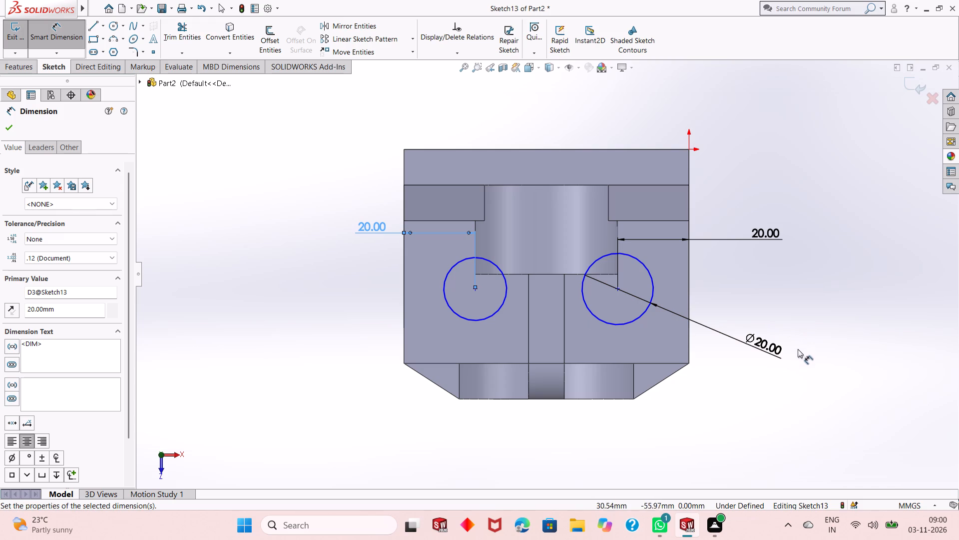
Dimension the centre of the circle on the X = 0 side 25 mm from the top face's edge on the boss side.
left_click(618, 291)
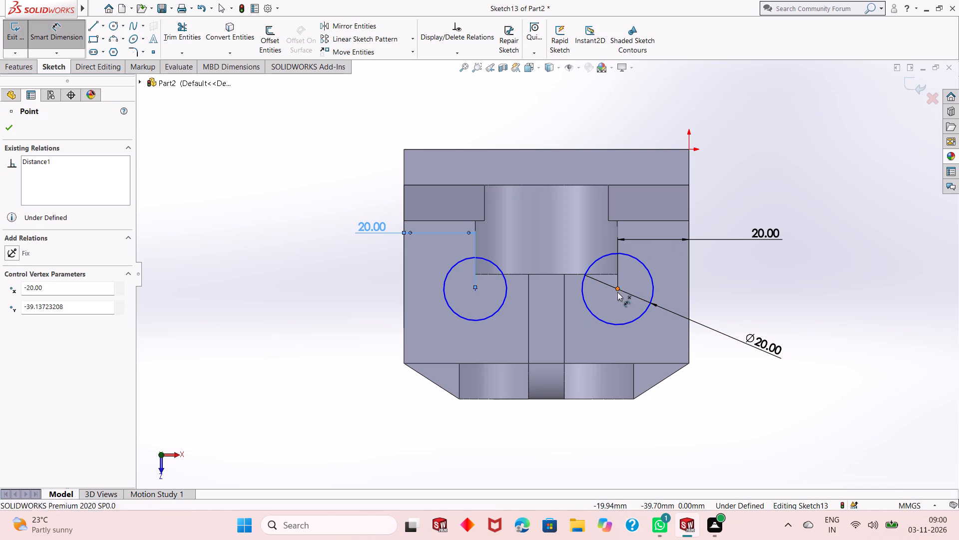
left_click(673, 363)
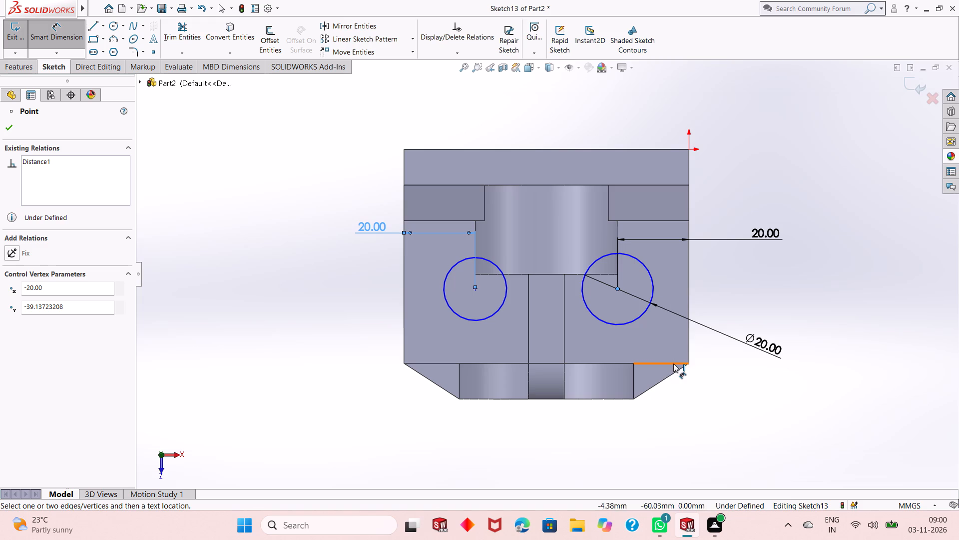
left_click(822, 317)
type("25")
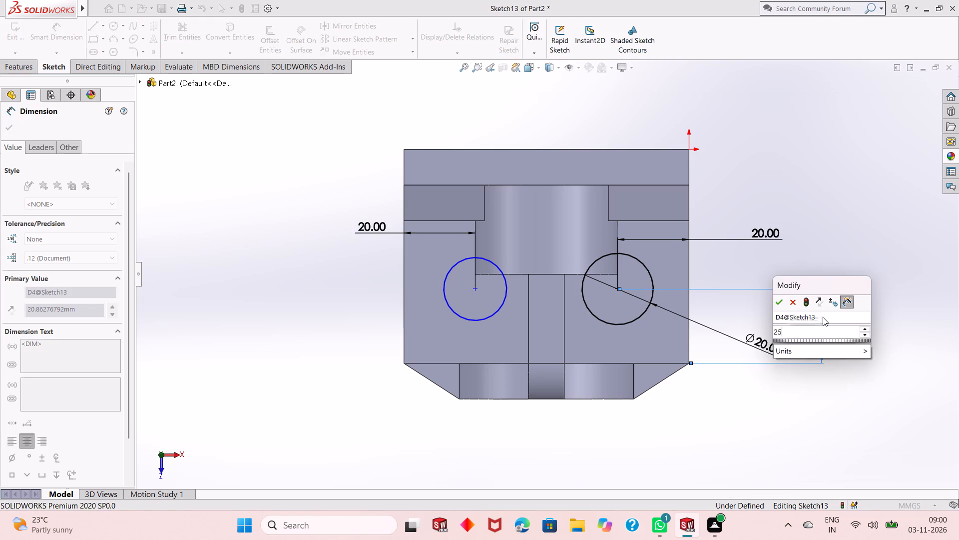
key("Return")
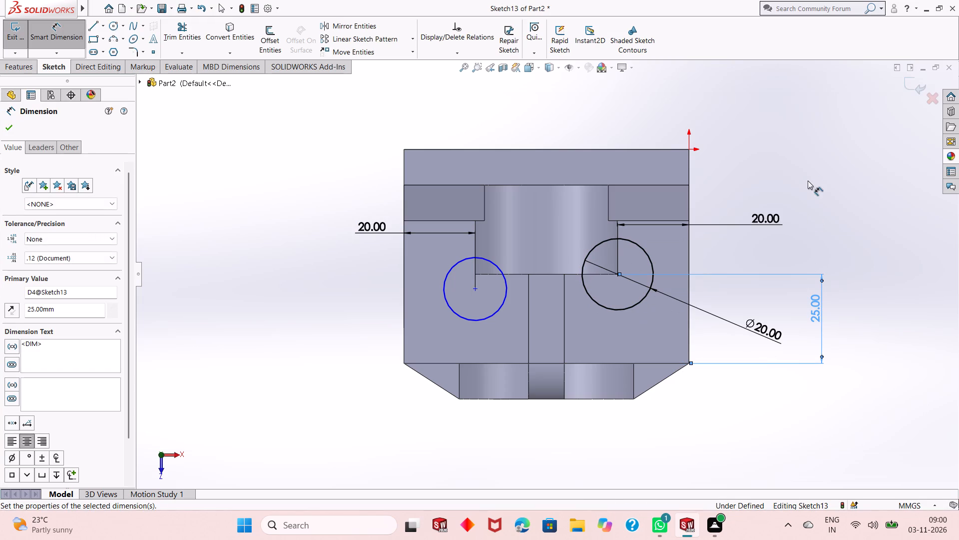
right_click(806, 166)
left_click(813, 203)
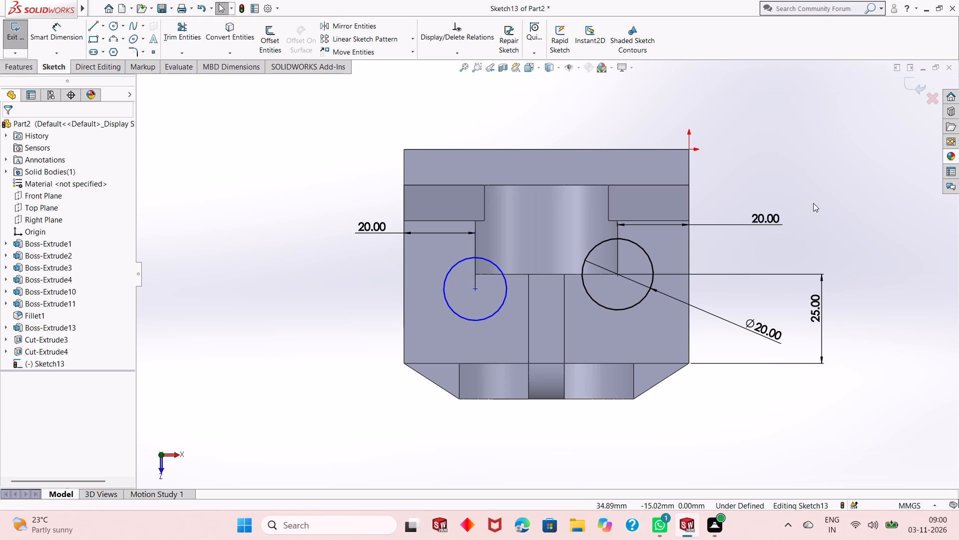
Make the two circles on the top face equal in size.
left_click(492, 314)
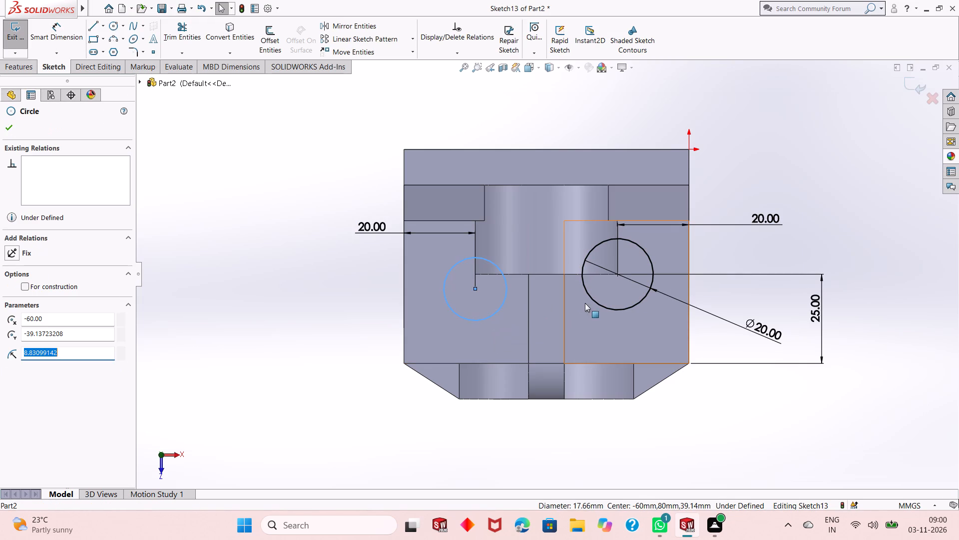
left_click(597, 303, "ctrl")
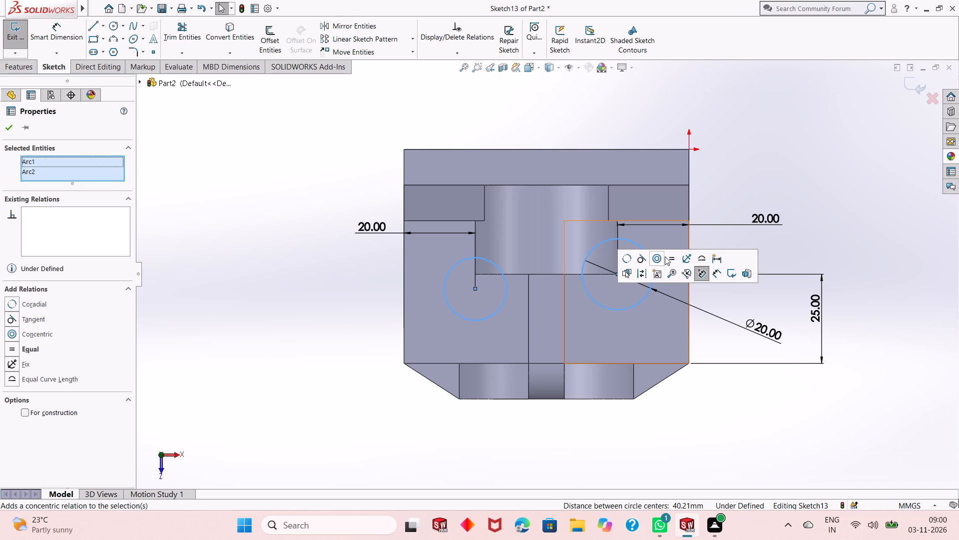
left_click(672, 261)
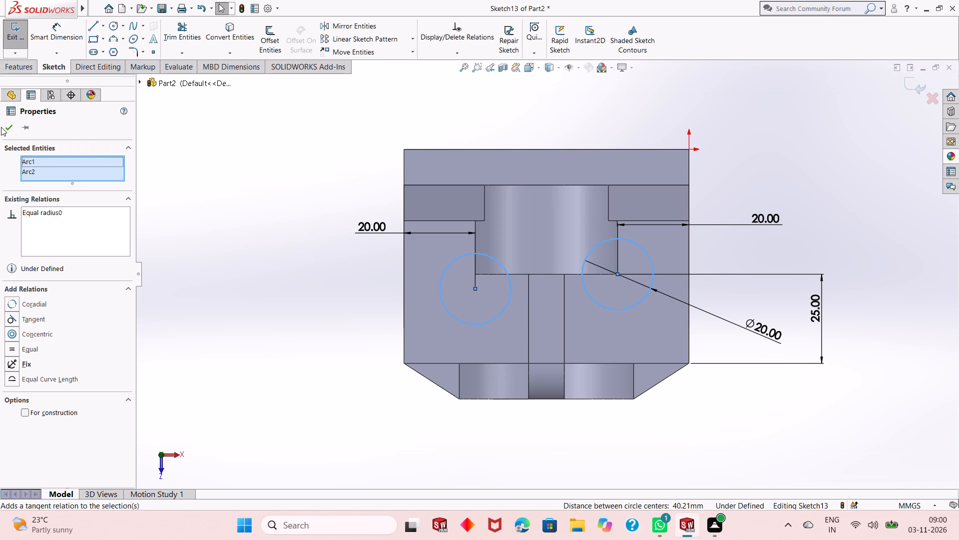
left_click(1, 127)
left_click(6, 127)
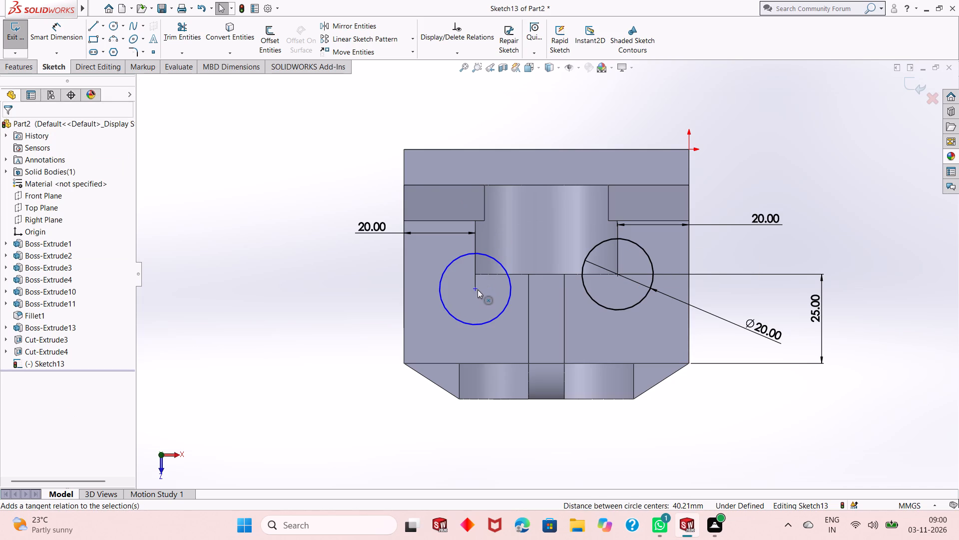
Add a horizontal relation between the centres of the two circles on the top face.
left_click(478, 289)
left_click(619, 275, "ctrl")
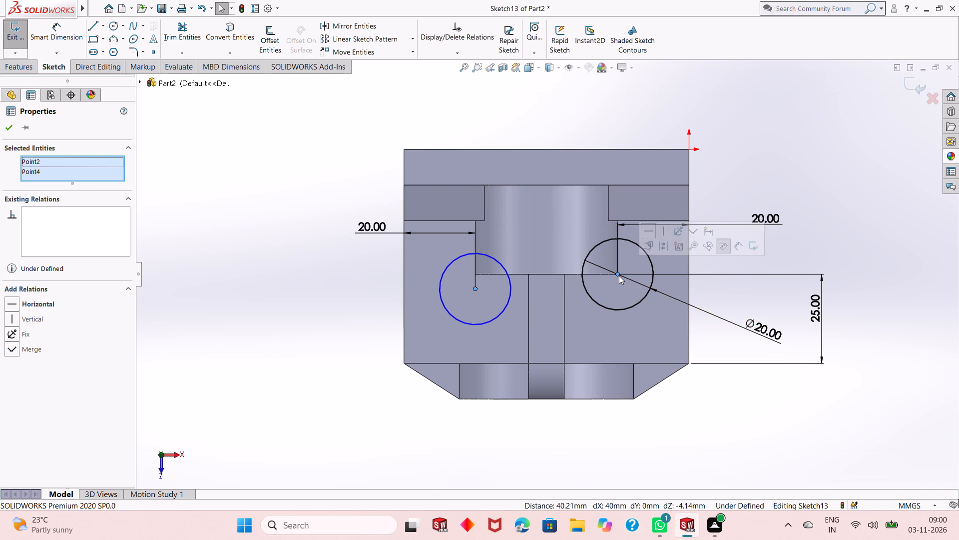
left_click(654, 233)
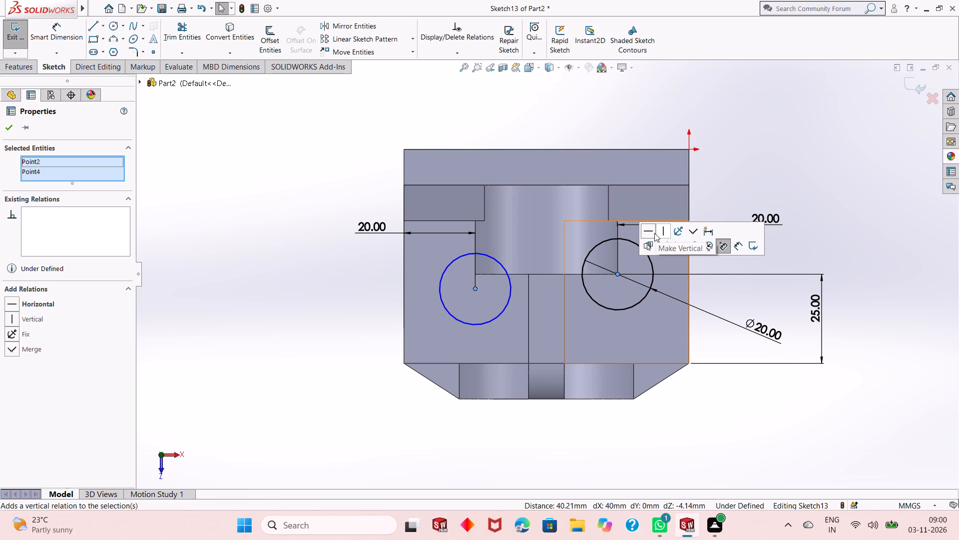
left_click(1, 125)
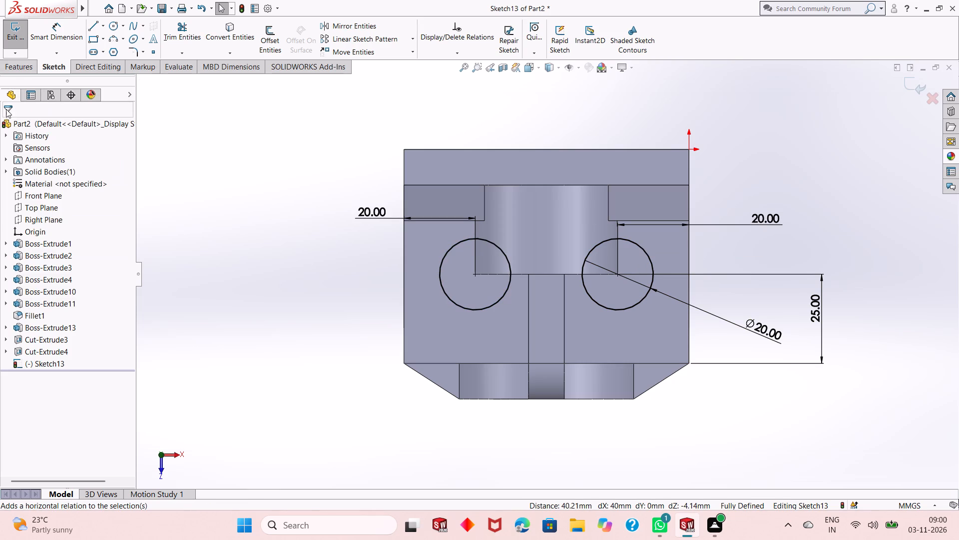
Extrude-cut both circles 25 mm blind through the top plate.
left_click(16, 67)
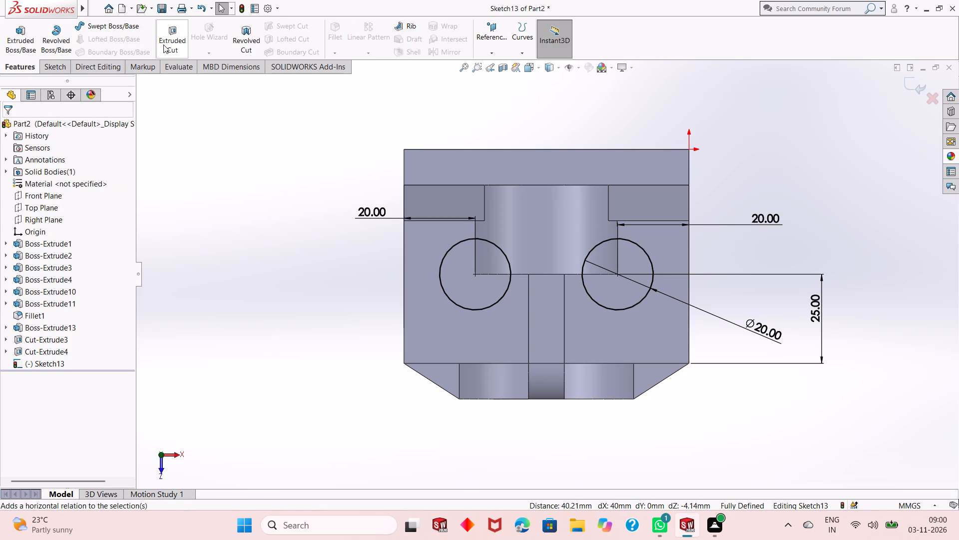
left_click(166, 44)
middle_click_drag(569, 353, 523, 196)
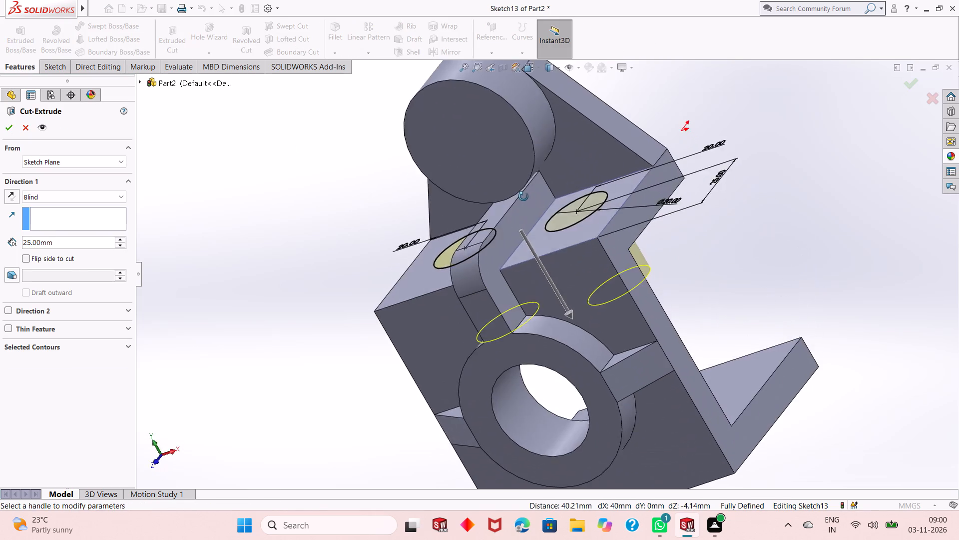
middle_click_drag(523, 196, 451, 216)
left_click(5, 128)
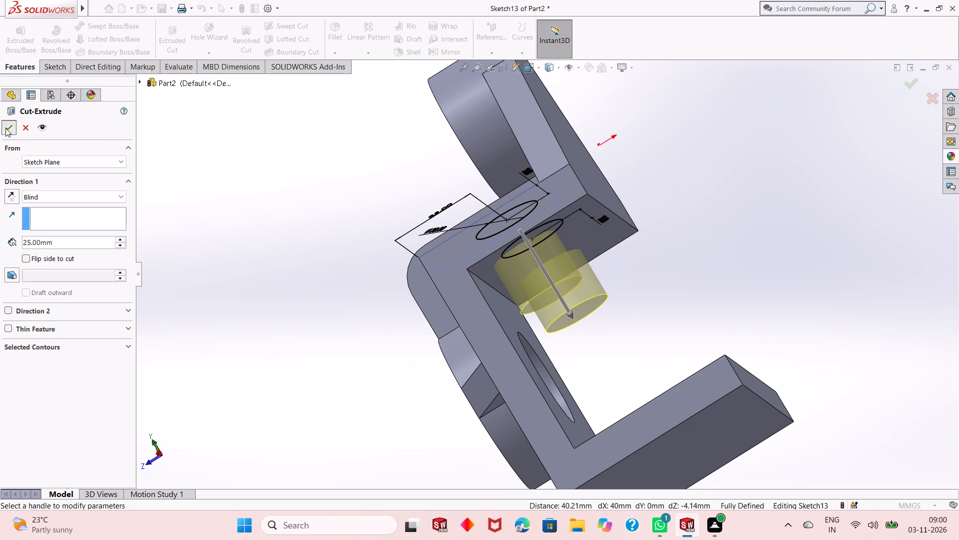
left_click(291, 188)
On the lug cylinder's flat front face, sketch a concentric circle about 26 mm in diameter.
middle_click_drag(397, 229, 399, 230)
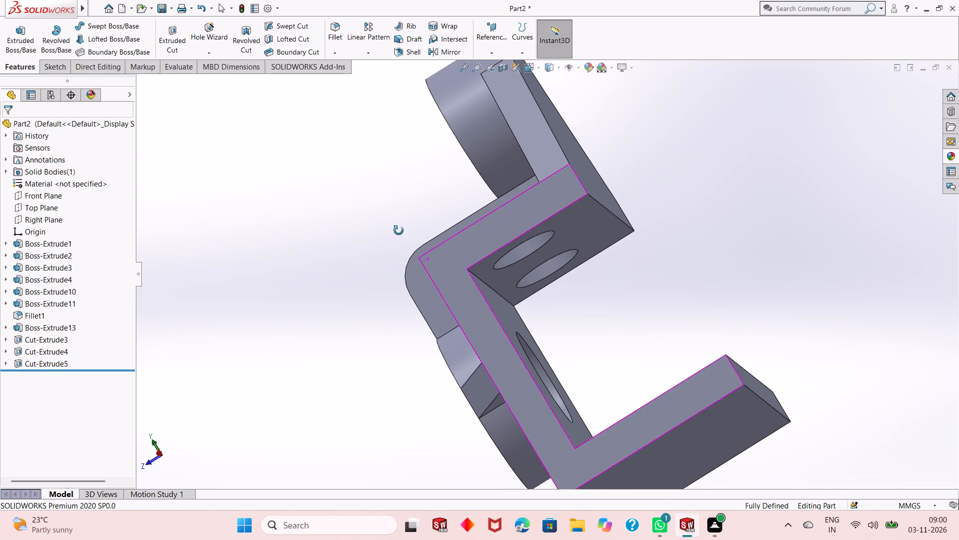
middle_click_drag(399, 230, 433, 272)
scroll(433, 274, "up", 2)
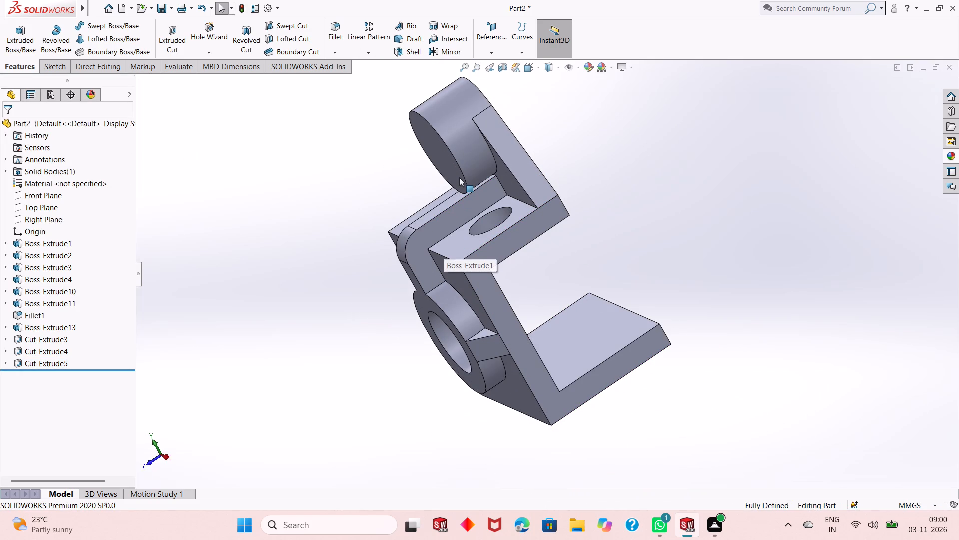
scroll(459, 192, "up", 1)
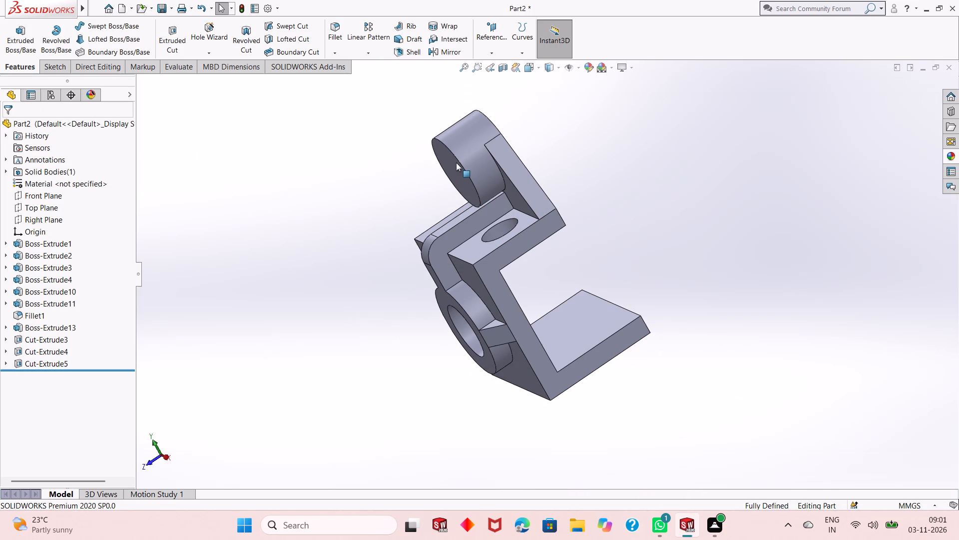
left_click(456, 162)
left_click(506, 135)
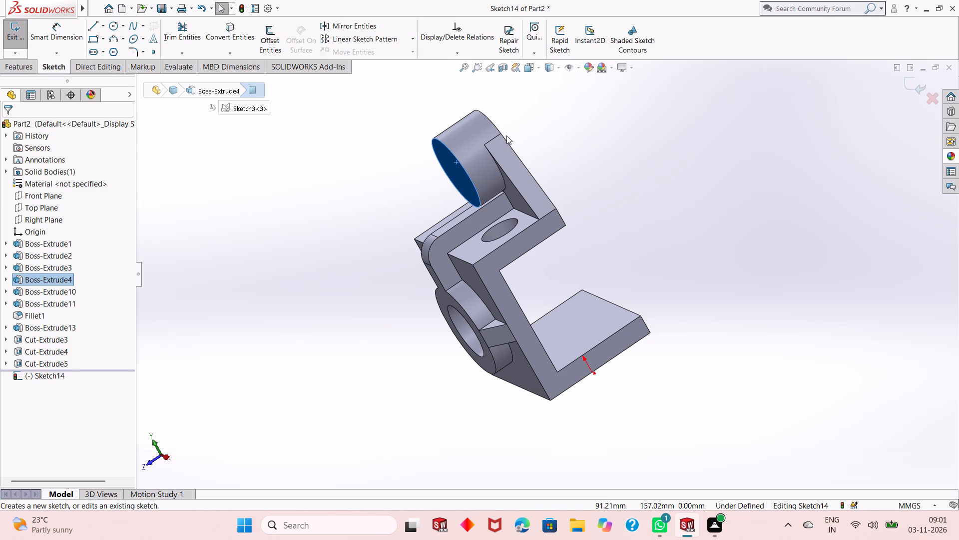
key("ctrl+8")
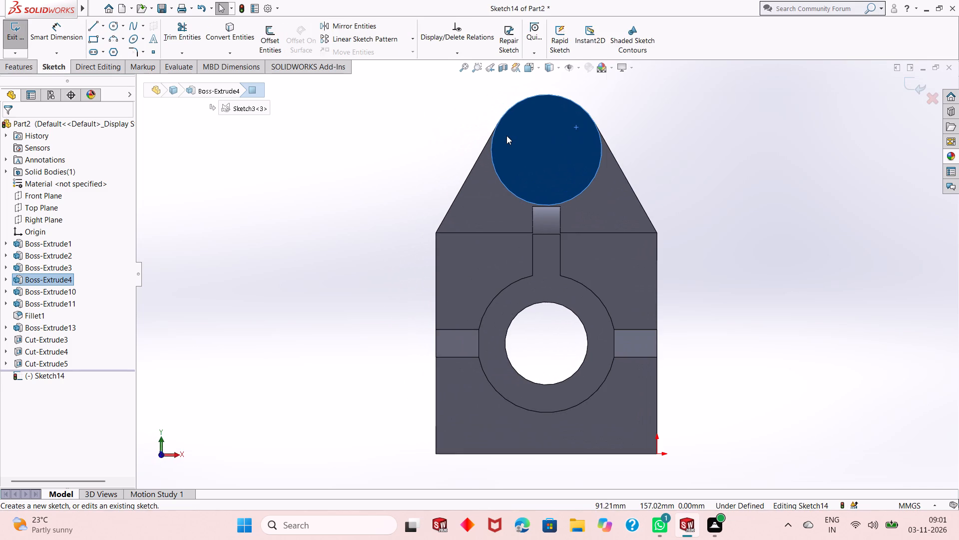
scroll(425, 186, "up", 1)
scroll(601, 114, "down", 1)
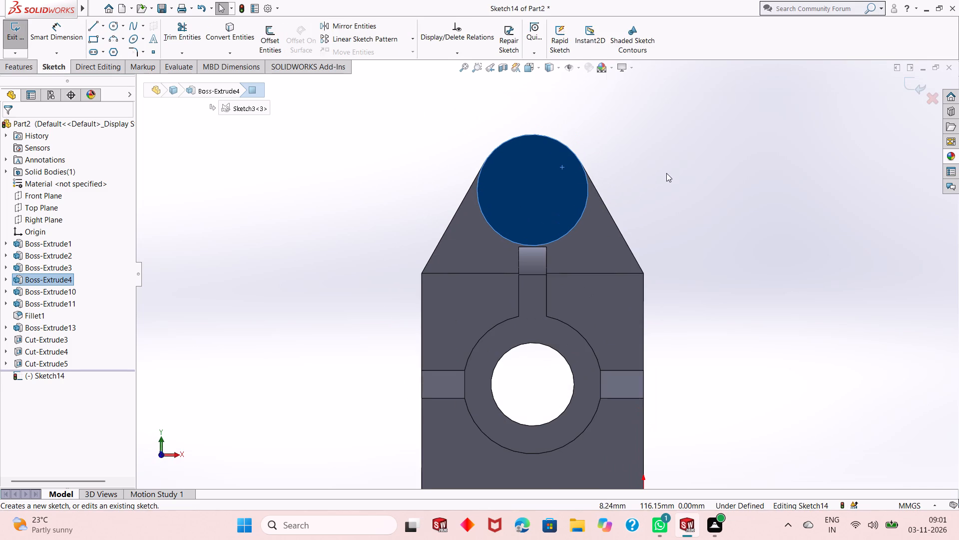
scroll(691, 191, "down", 1)
left_click(691, 191)
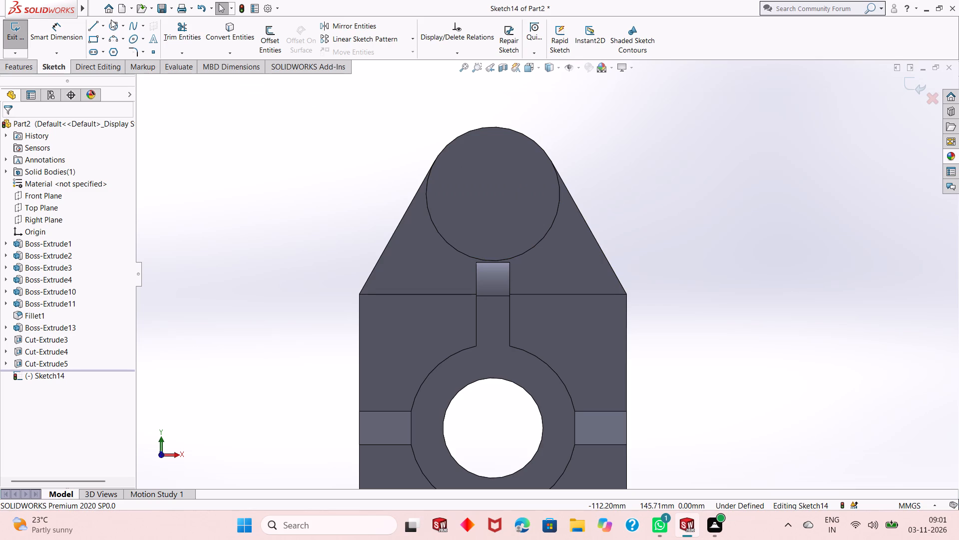
left_click(114, 26)
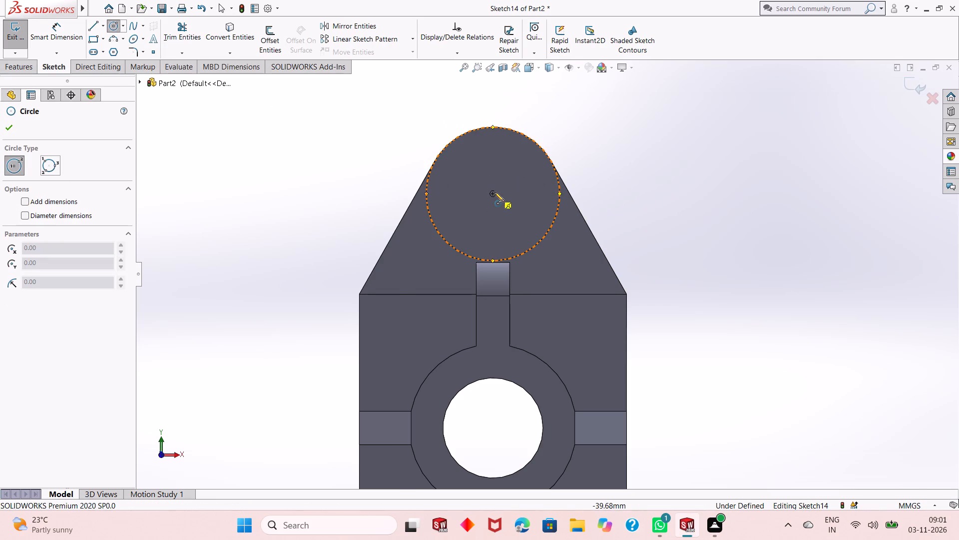
left_click(492, 194)
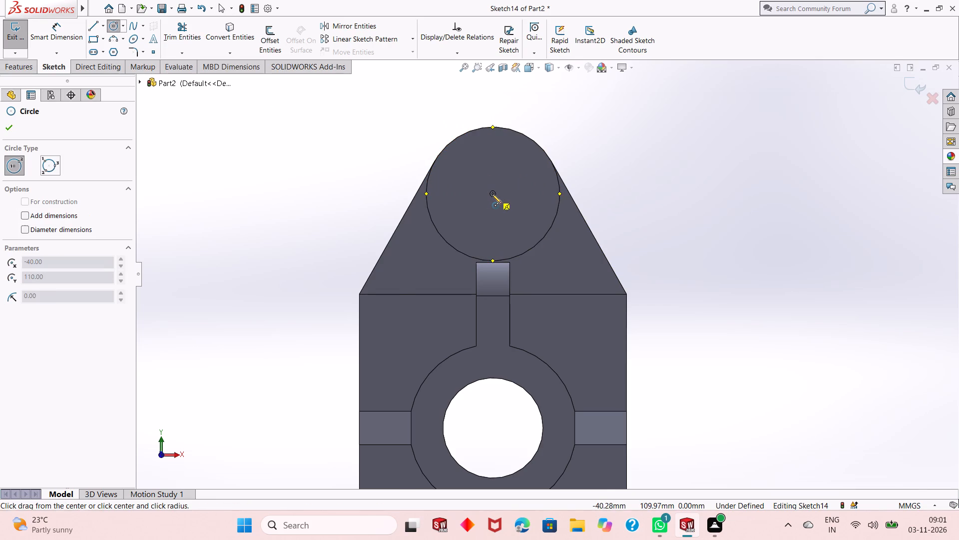
left_click(529, 170)
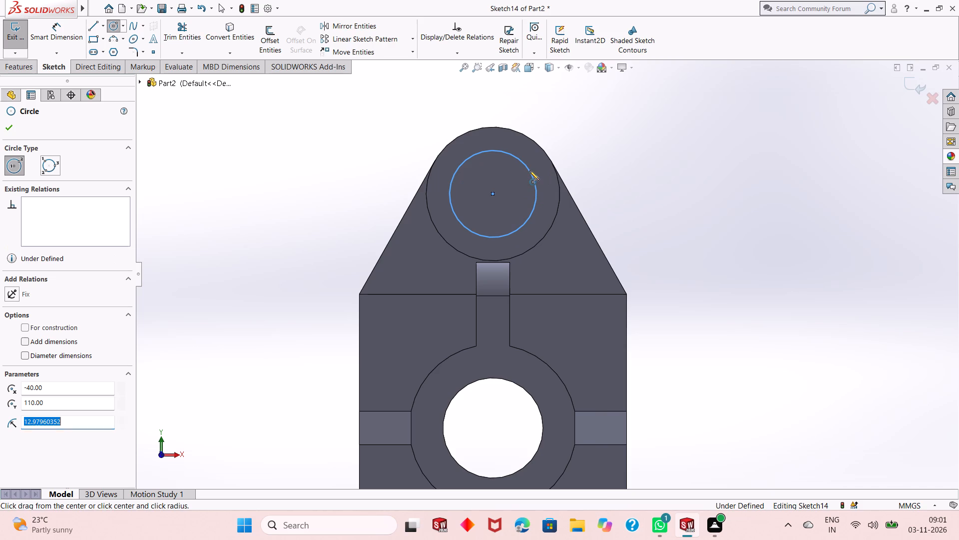
left_click(10, 127)
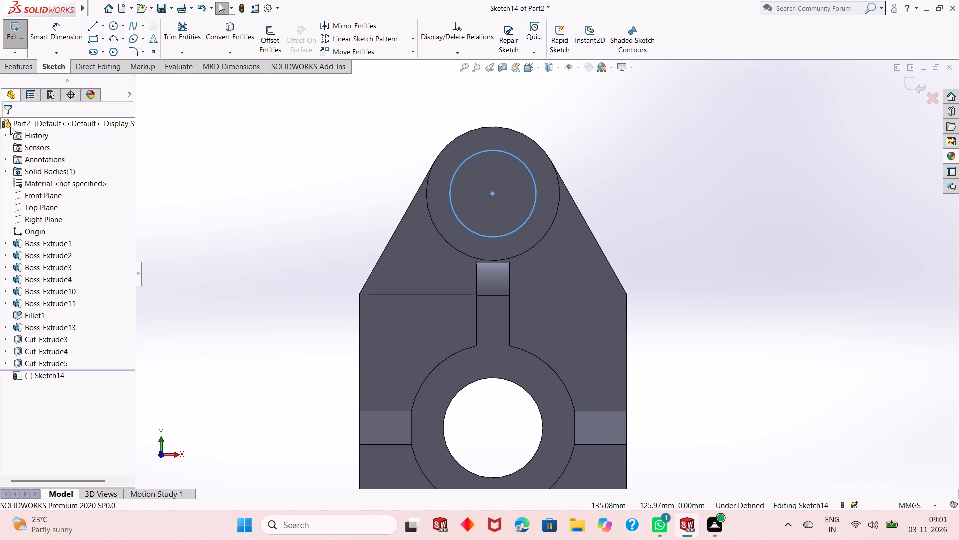
Dimension the circle on the lug cylinder's face to a diameter of 20 mm.
left_click(67, 34)
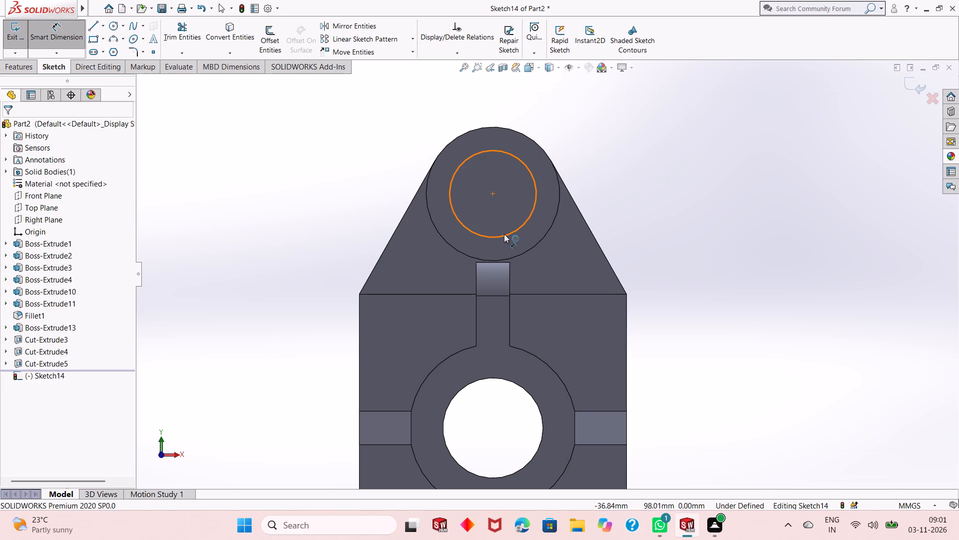
left_click(504, 234)
left_click(677, 286)
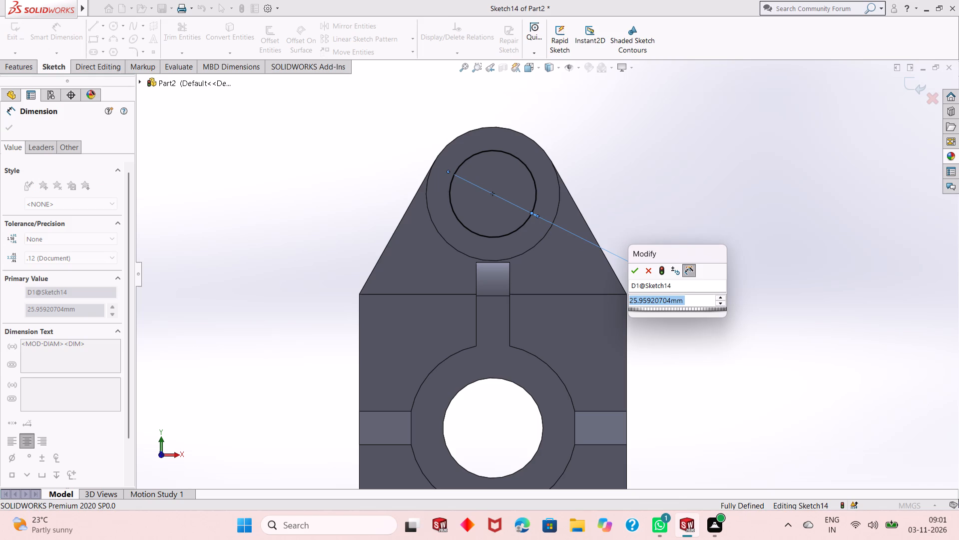
type("20")
key("Return")
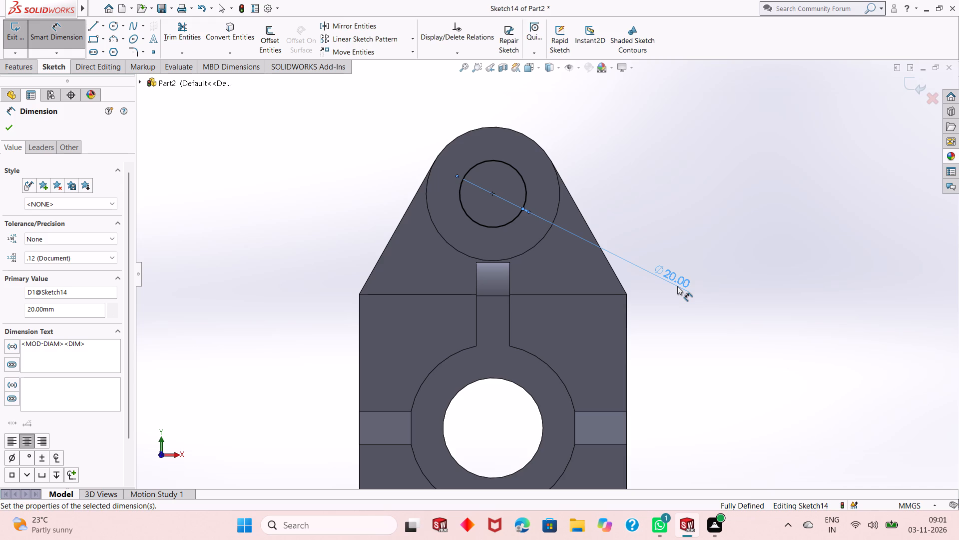
left_click(12, 132)
Sketch a narrow upright rectangle about 5.8 mm by 15 mm from inside the 20 mm circle to just above the lug cylinder's rim.
left_click(20, 67)
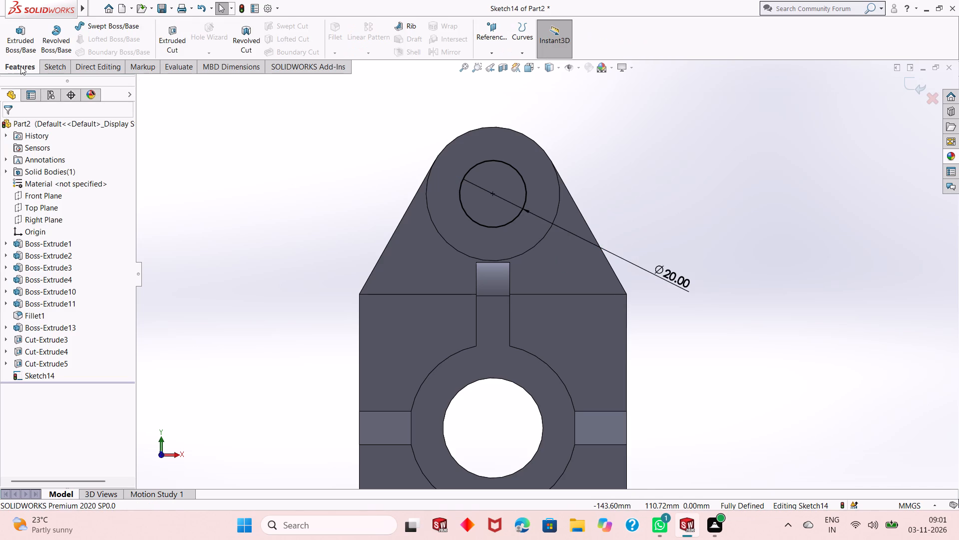
left_click(58, 70)
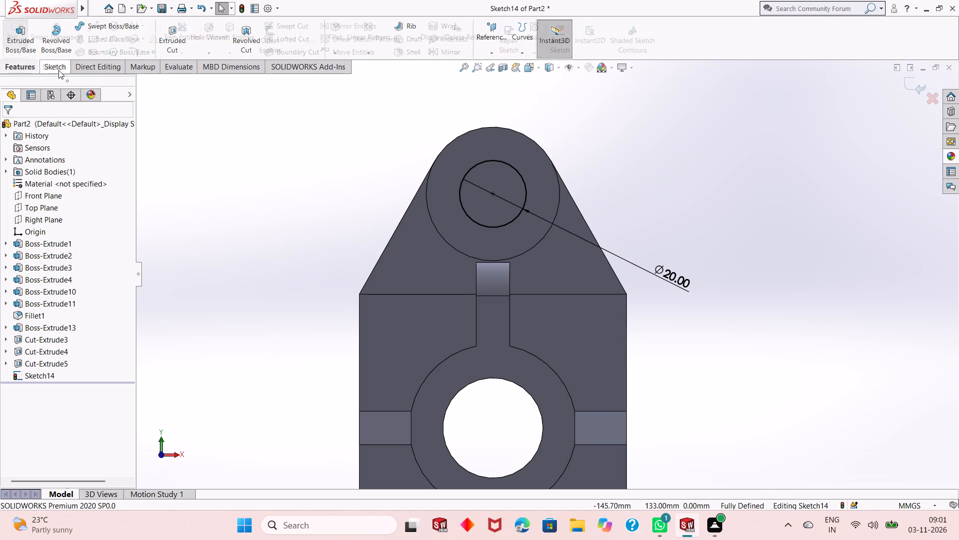
left_click(94, 39)
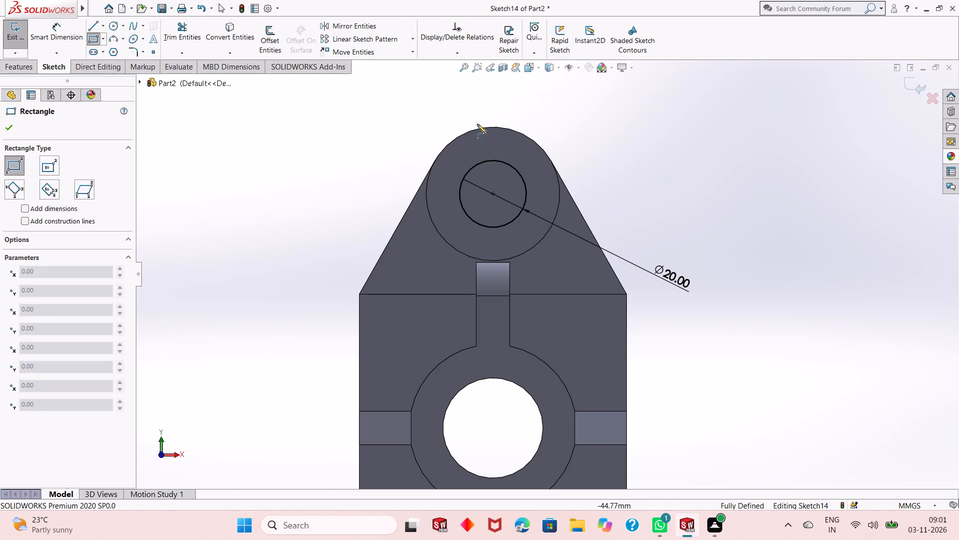
left_click(482, 169)
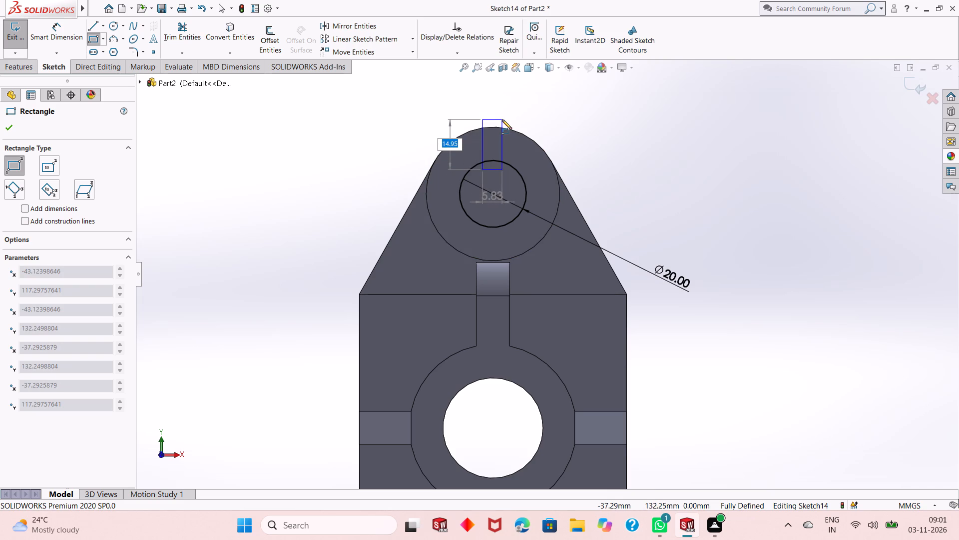
left_click(502, 119)
right_click(600, 123)
left_click(623, 132)
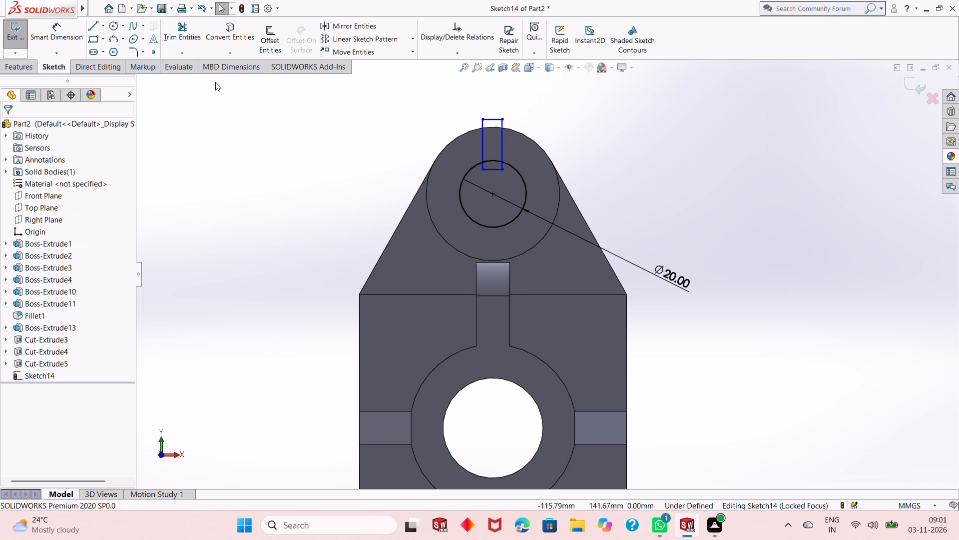
Dimension the width of the narrow slot rectangle on the lug cylinder's face to 5 mm.
left_click(55, 31)
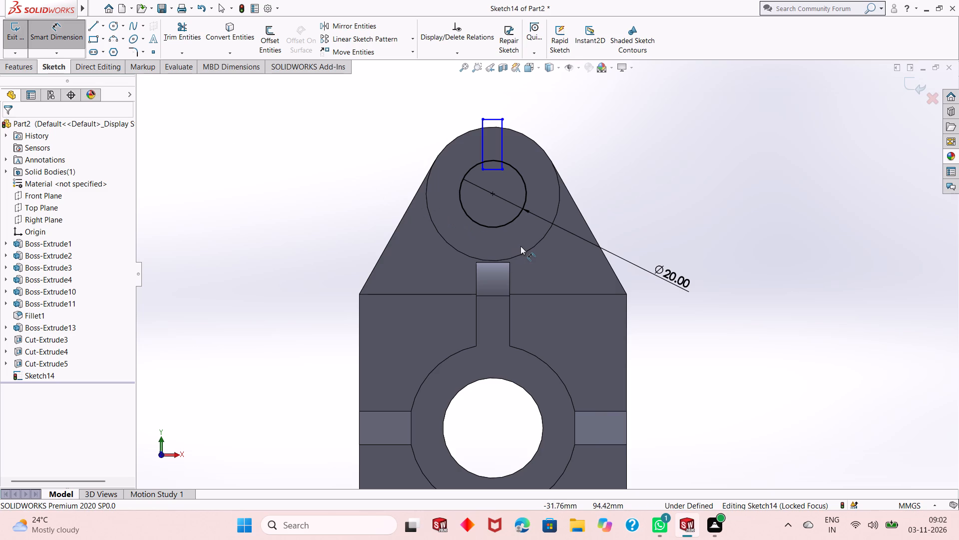
left_click(490, 168)
left_click(580, 178)
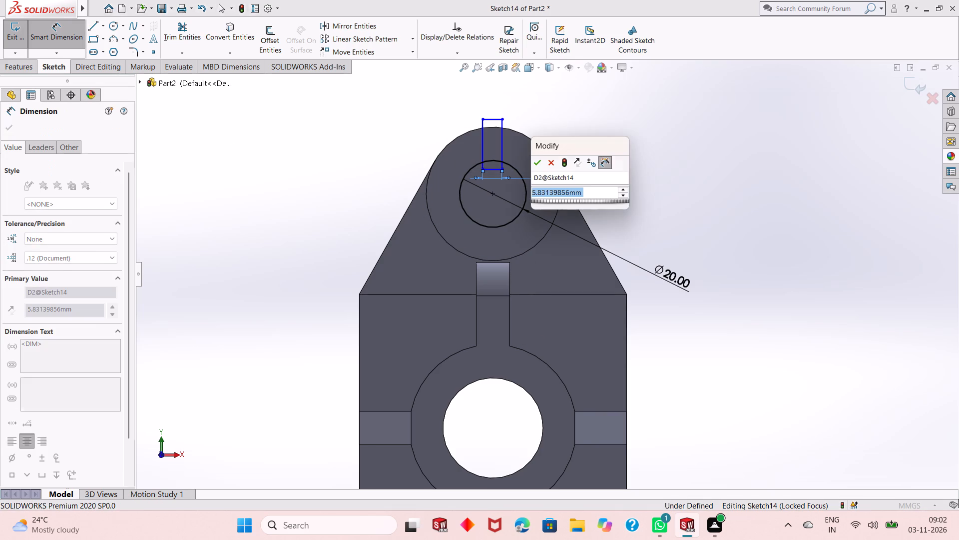
key("5")
key("Return")
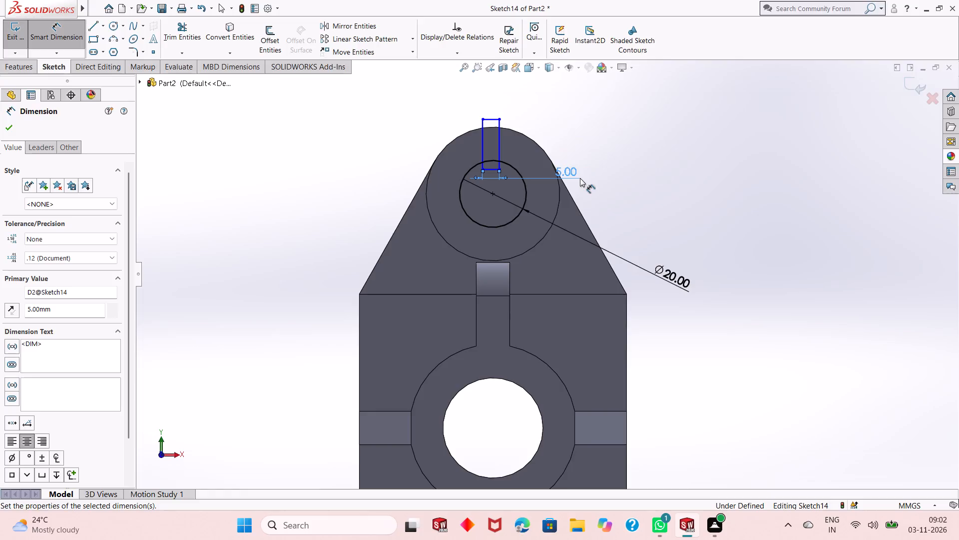
Dimension the slot rectangle's height, keeping the size as drawn.
left_click(501, 146)
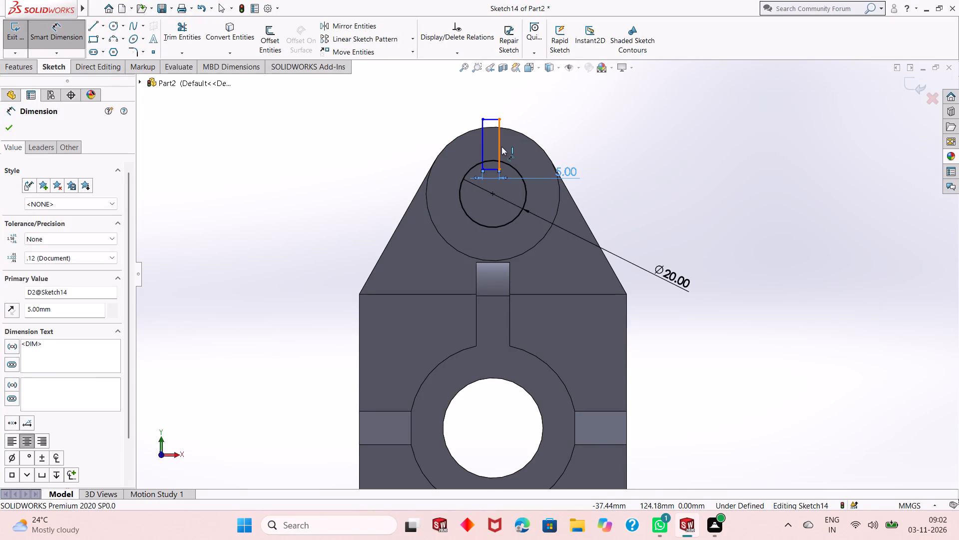
left_click(583, 124)
key("Return")
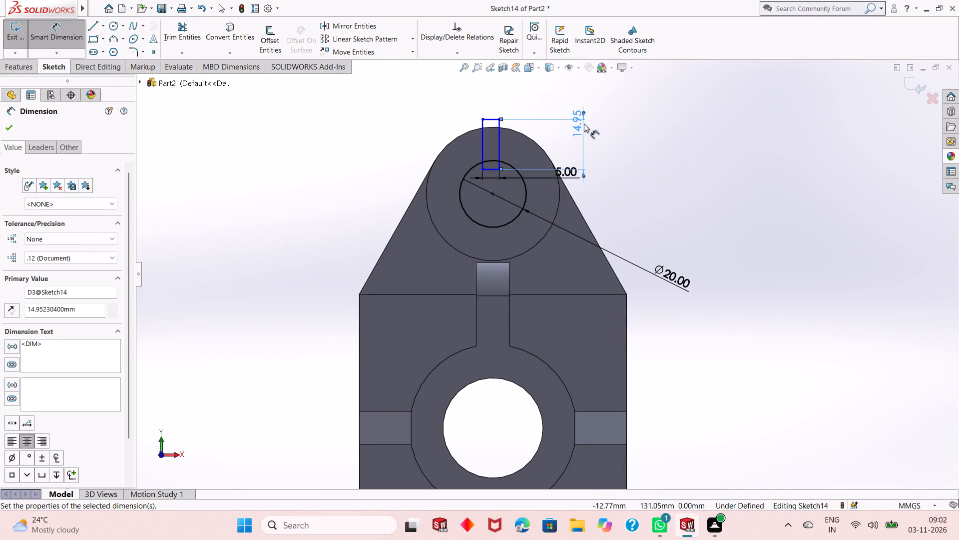
right_click(611, 113)
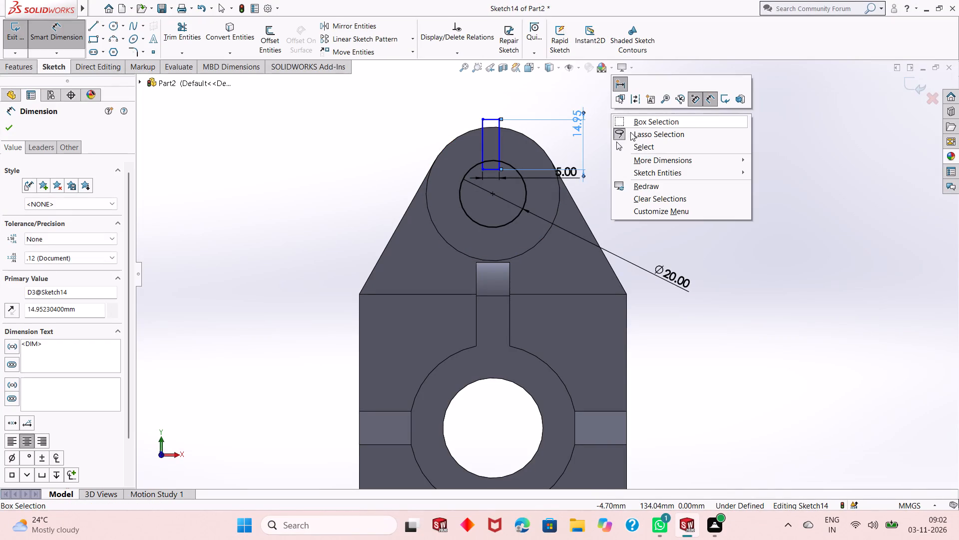
left_click(638, 143)
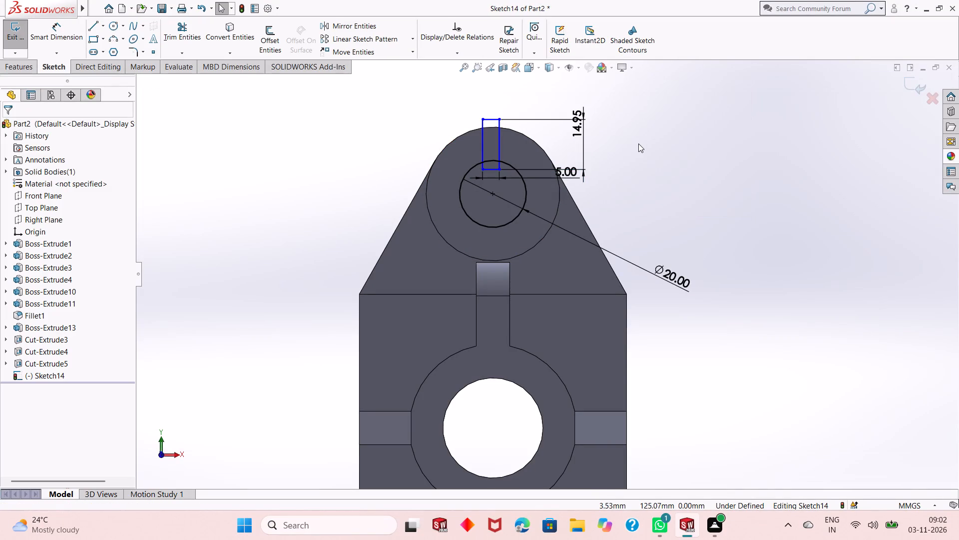
Align the midpoint of the slot rectangle's bottom edge vertically with the centre of the 20 mm circle.
scroll(472, 171, "down", 5)
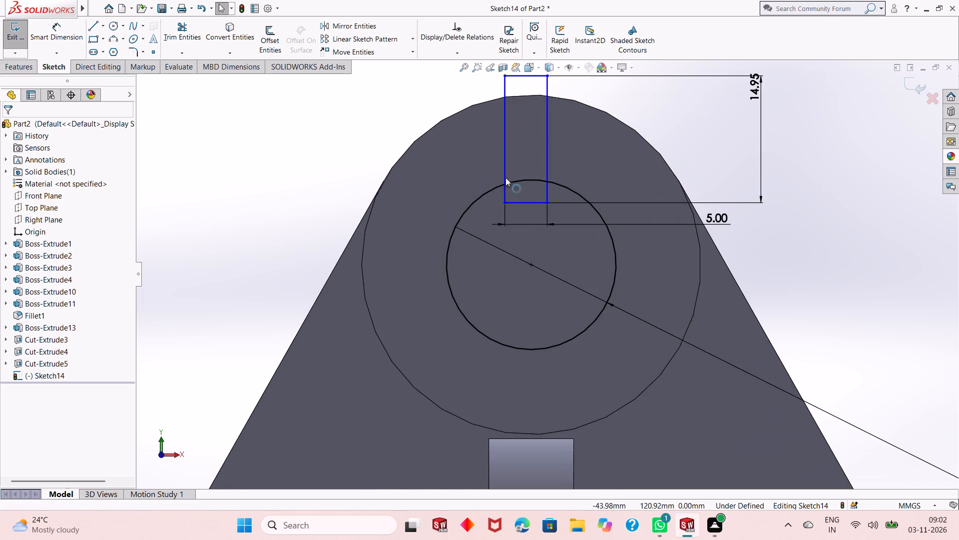
left_click(526, 203)
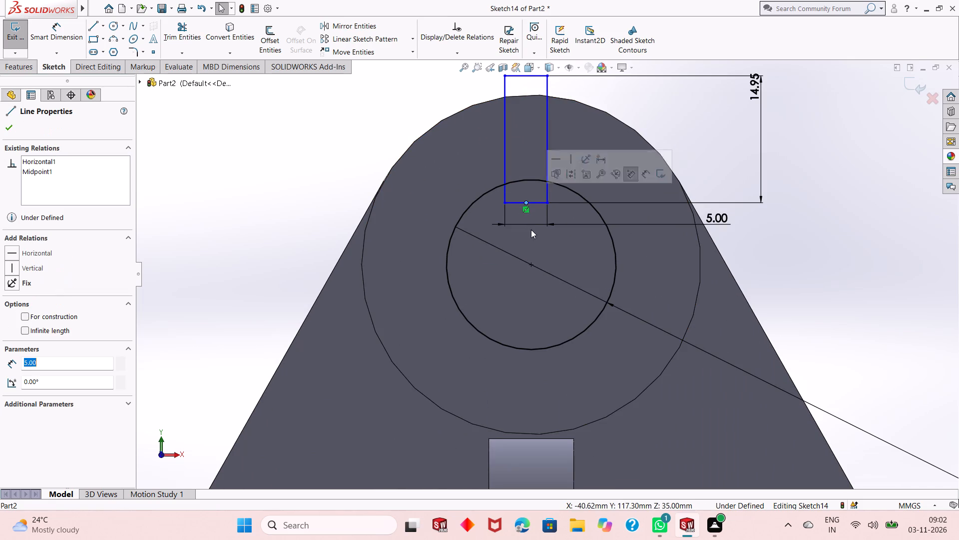
left_click(529, 266, "ctrl")
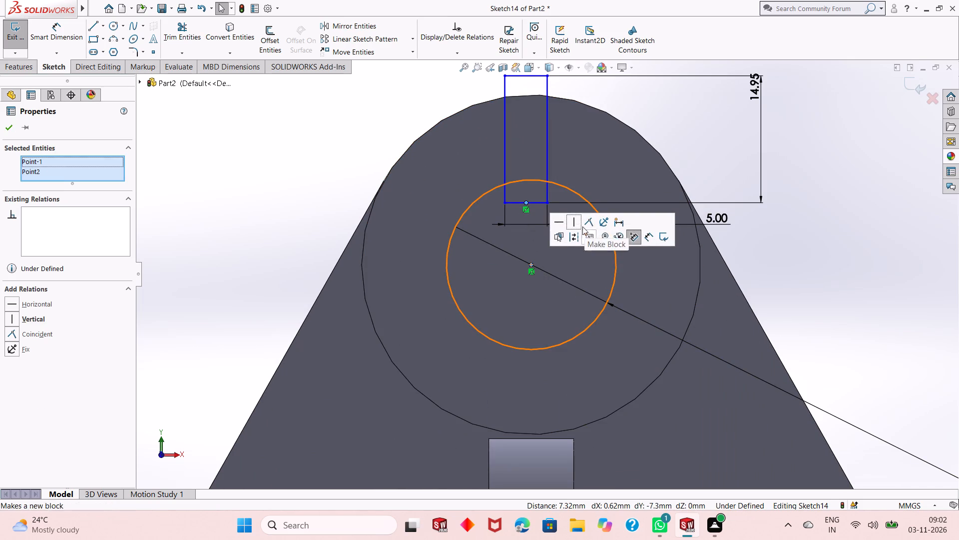
left_click(577, 223)
left_click(4, 125)
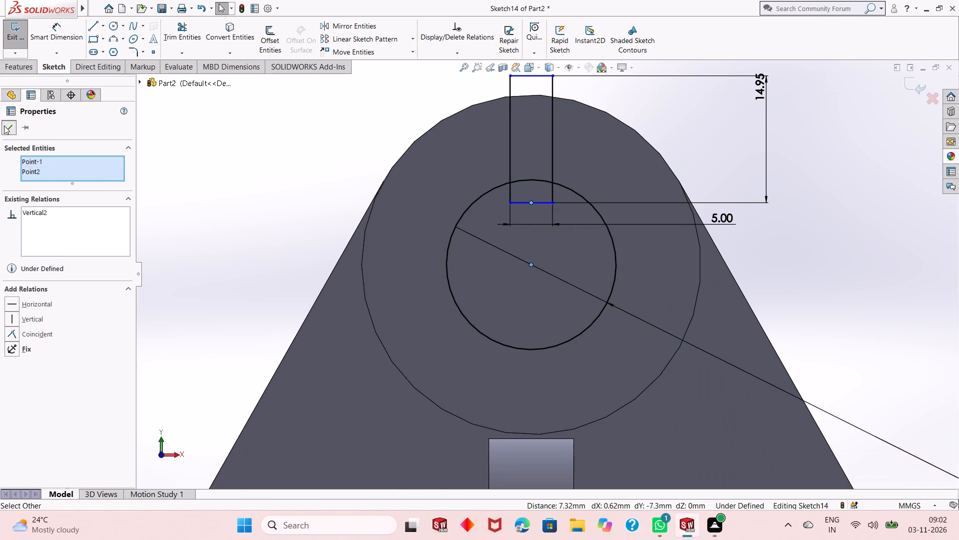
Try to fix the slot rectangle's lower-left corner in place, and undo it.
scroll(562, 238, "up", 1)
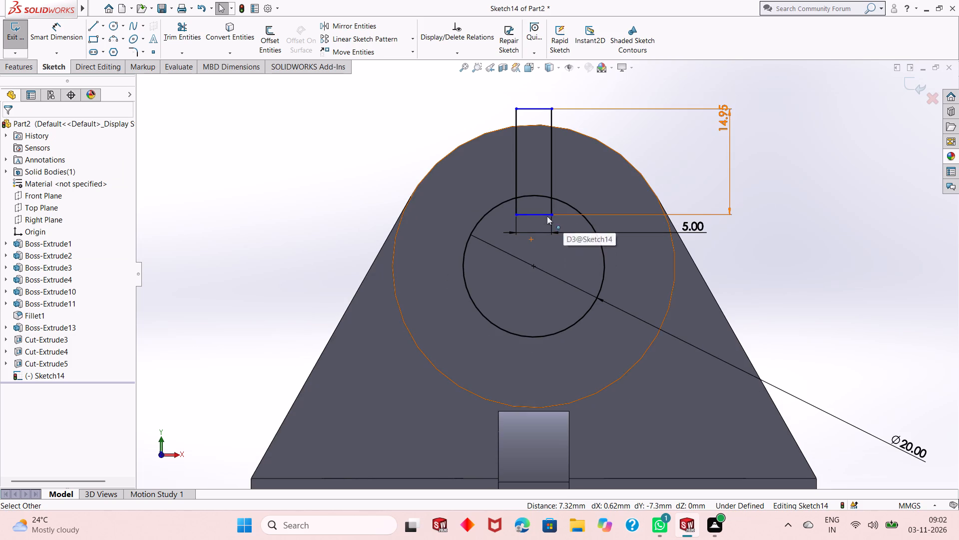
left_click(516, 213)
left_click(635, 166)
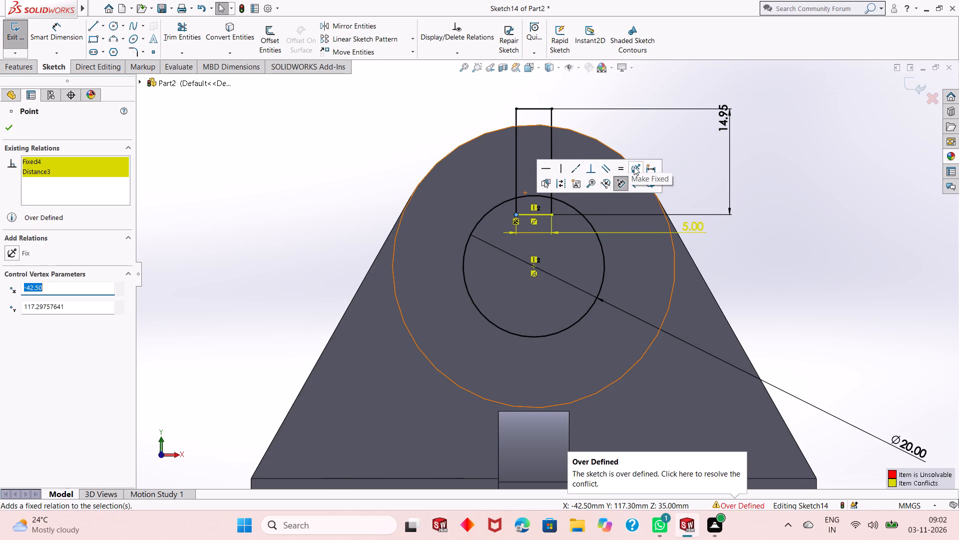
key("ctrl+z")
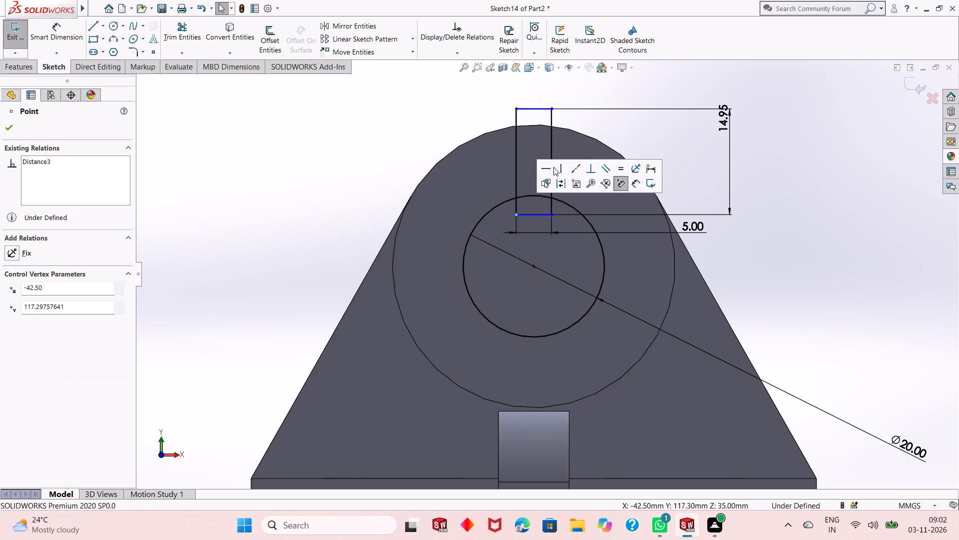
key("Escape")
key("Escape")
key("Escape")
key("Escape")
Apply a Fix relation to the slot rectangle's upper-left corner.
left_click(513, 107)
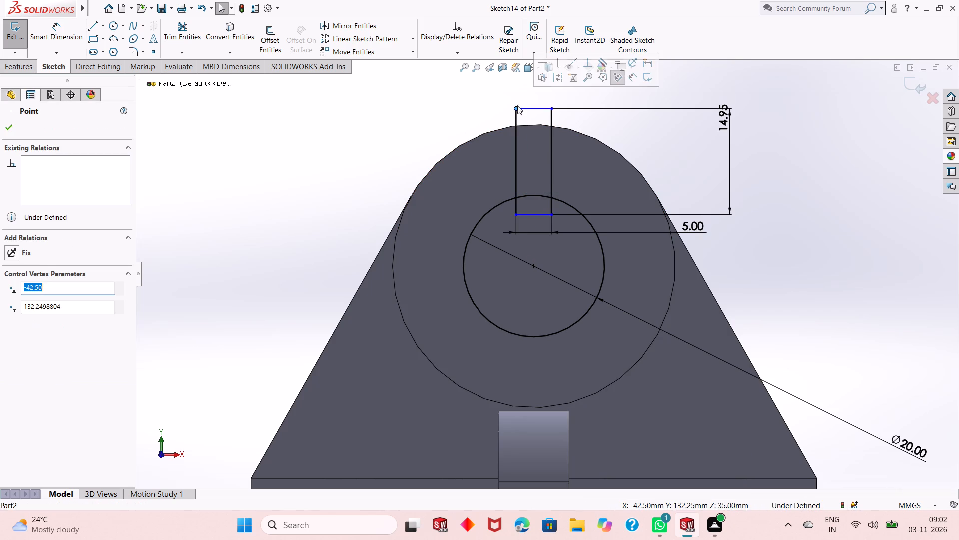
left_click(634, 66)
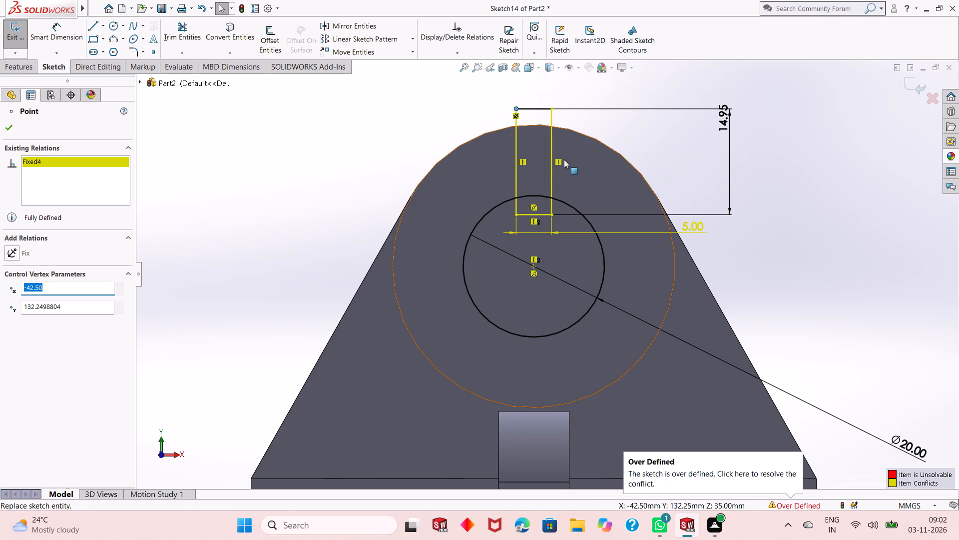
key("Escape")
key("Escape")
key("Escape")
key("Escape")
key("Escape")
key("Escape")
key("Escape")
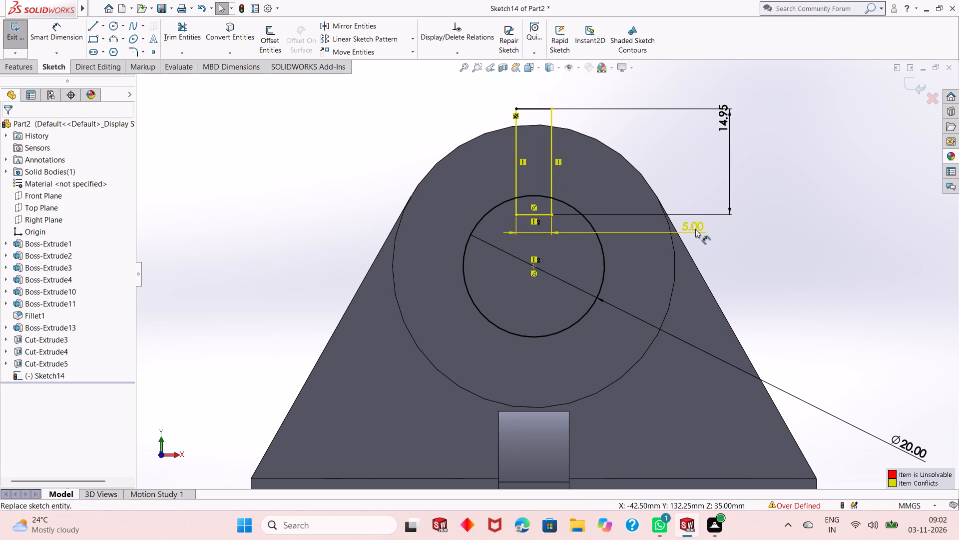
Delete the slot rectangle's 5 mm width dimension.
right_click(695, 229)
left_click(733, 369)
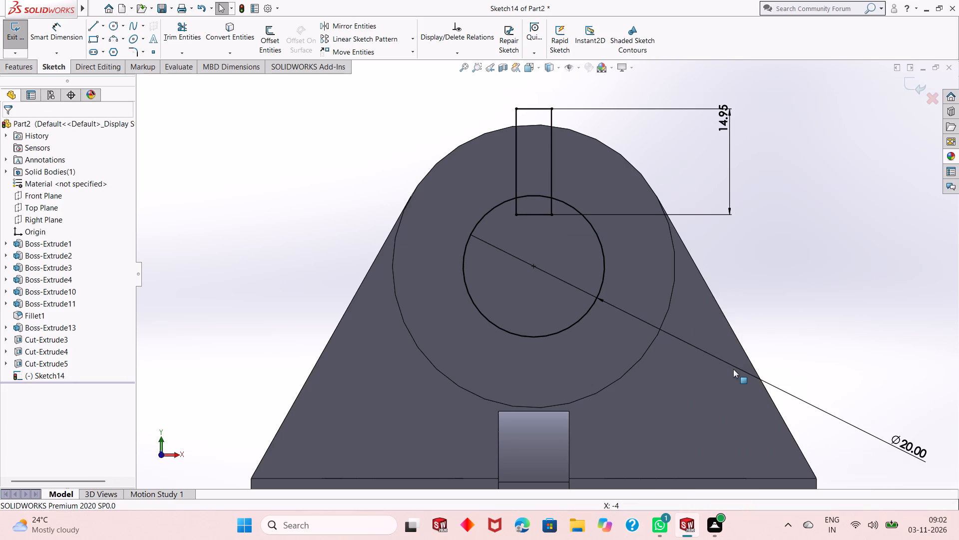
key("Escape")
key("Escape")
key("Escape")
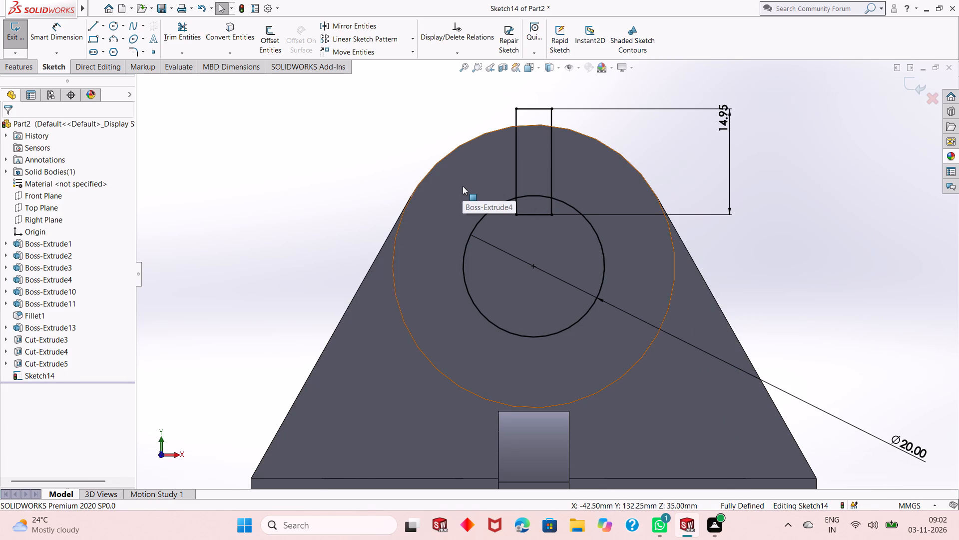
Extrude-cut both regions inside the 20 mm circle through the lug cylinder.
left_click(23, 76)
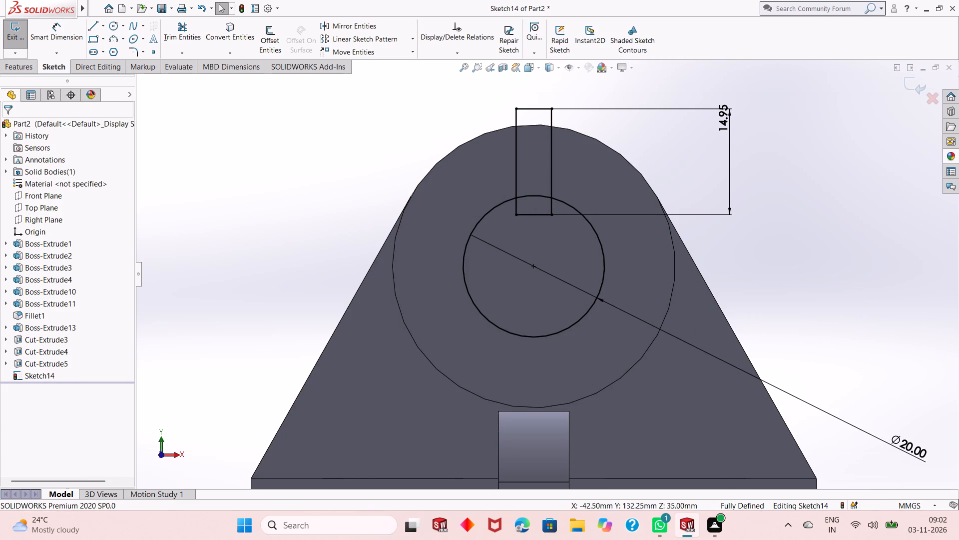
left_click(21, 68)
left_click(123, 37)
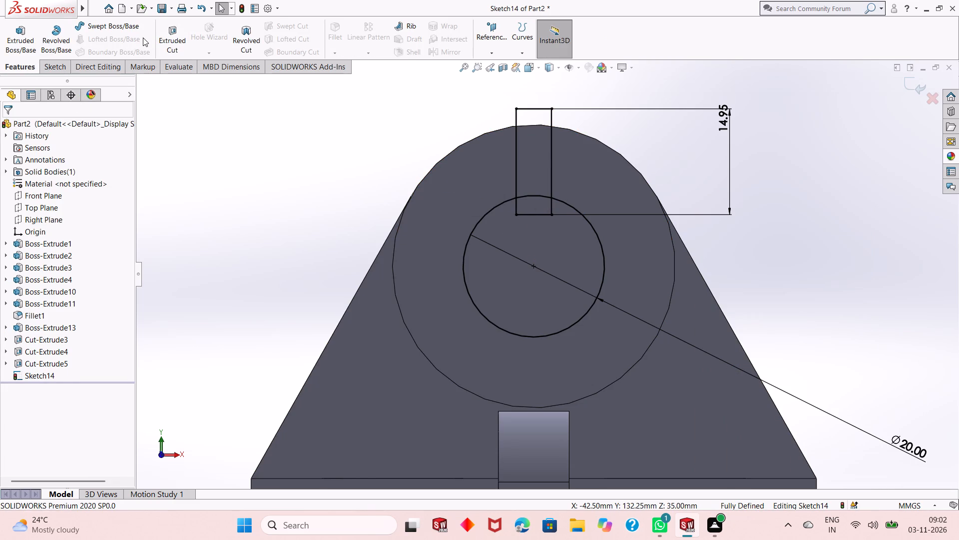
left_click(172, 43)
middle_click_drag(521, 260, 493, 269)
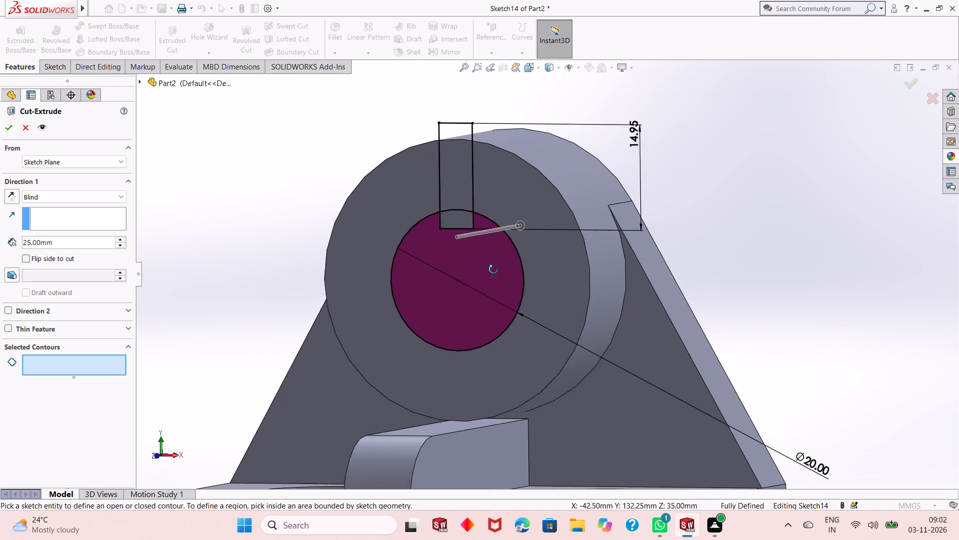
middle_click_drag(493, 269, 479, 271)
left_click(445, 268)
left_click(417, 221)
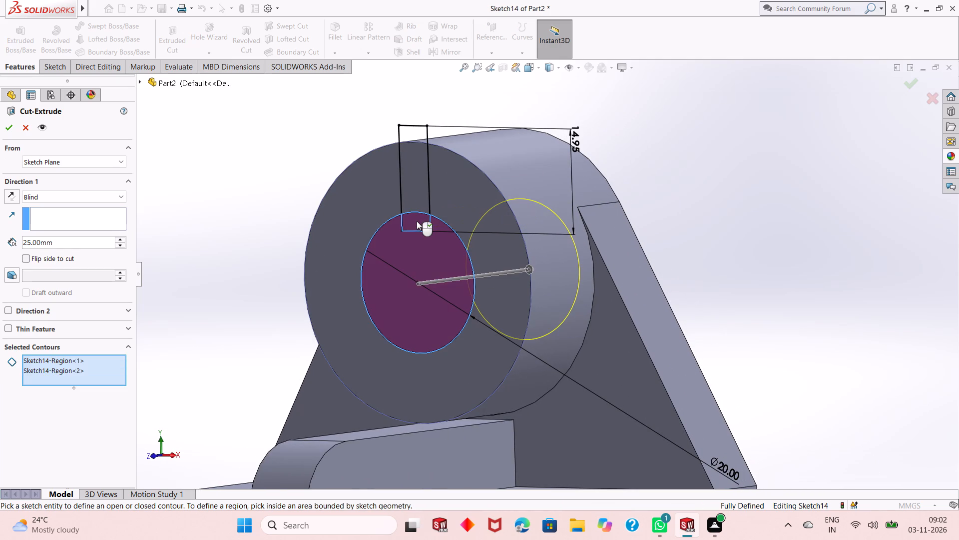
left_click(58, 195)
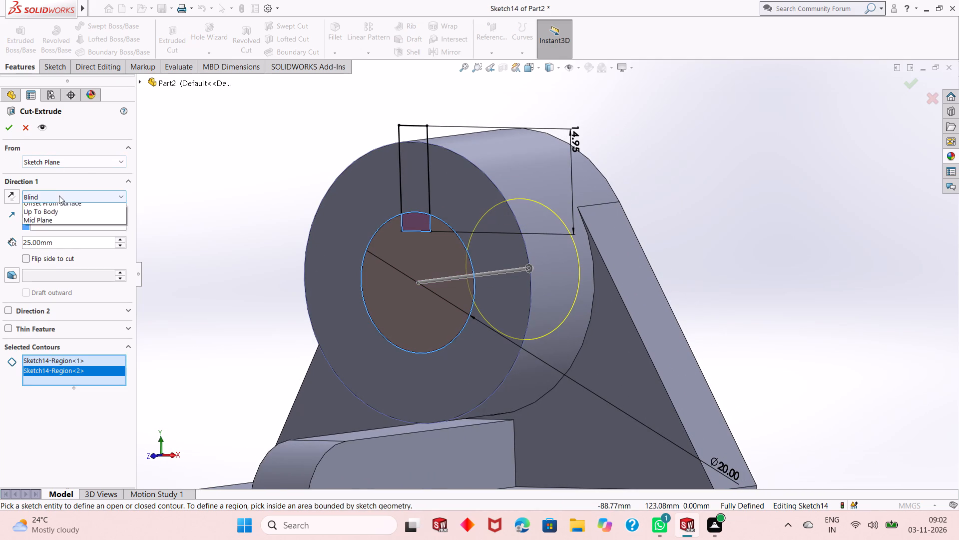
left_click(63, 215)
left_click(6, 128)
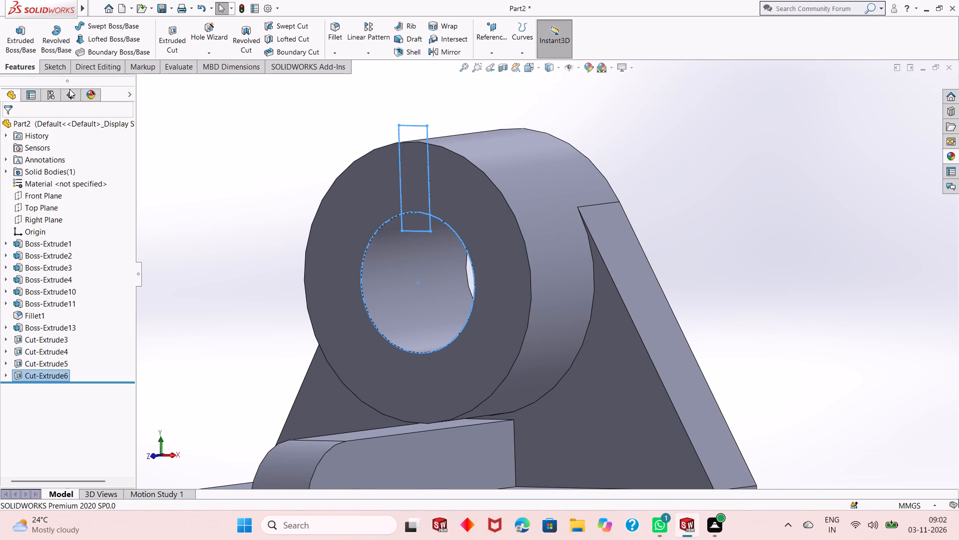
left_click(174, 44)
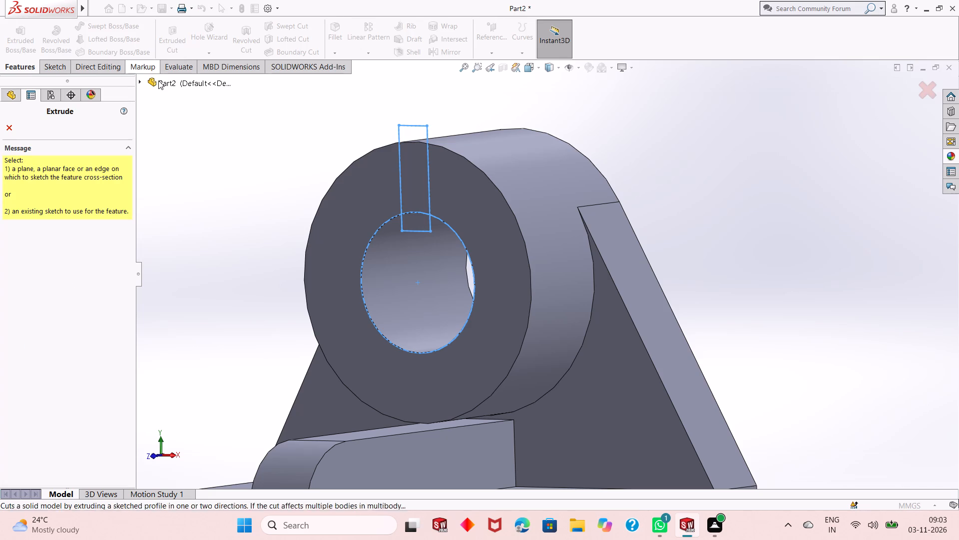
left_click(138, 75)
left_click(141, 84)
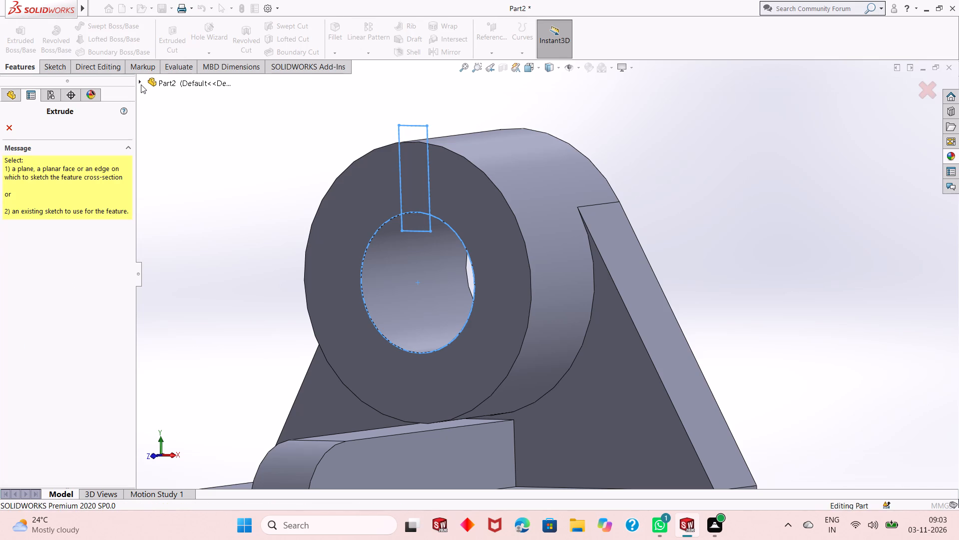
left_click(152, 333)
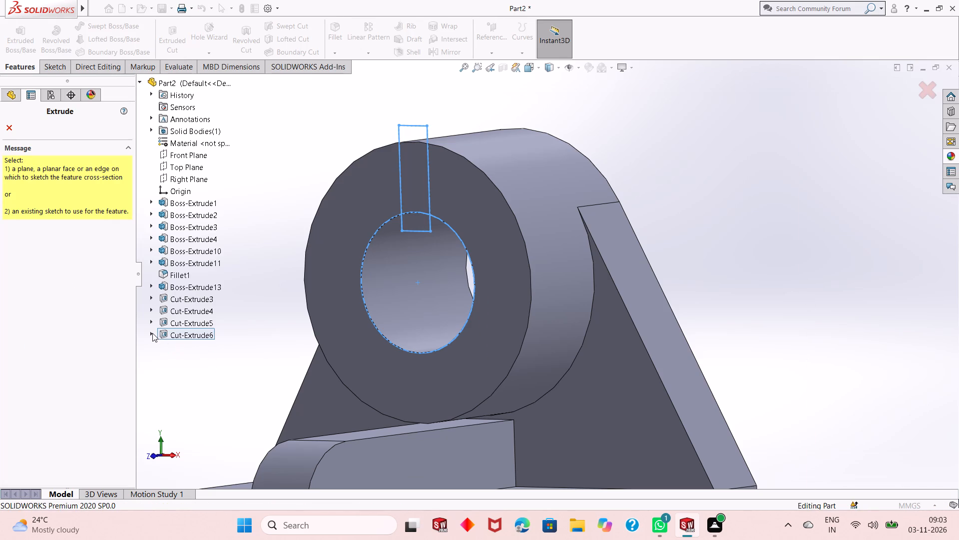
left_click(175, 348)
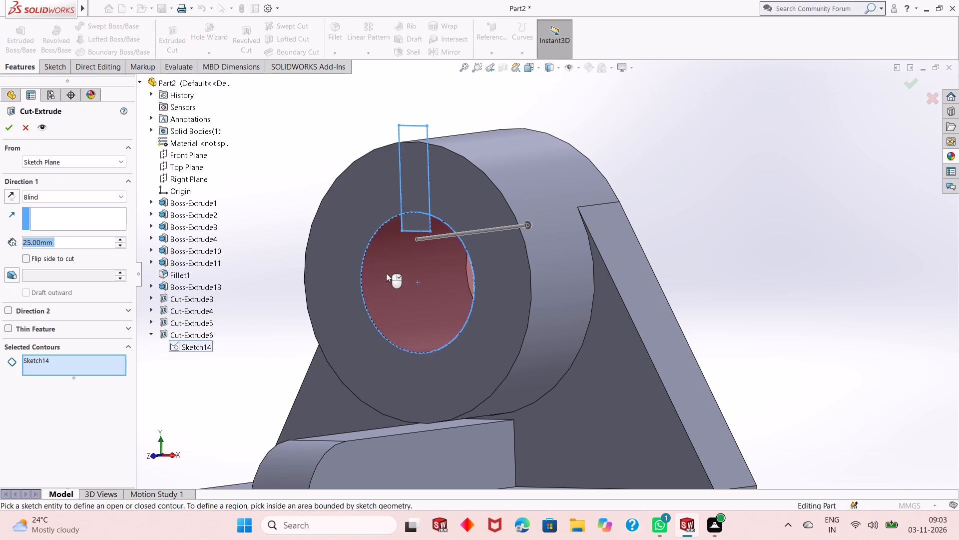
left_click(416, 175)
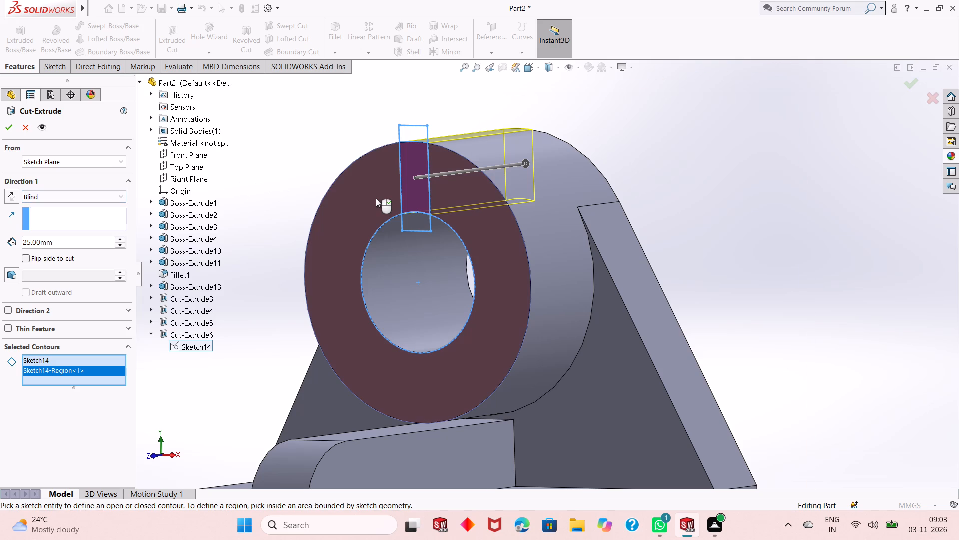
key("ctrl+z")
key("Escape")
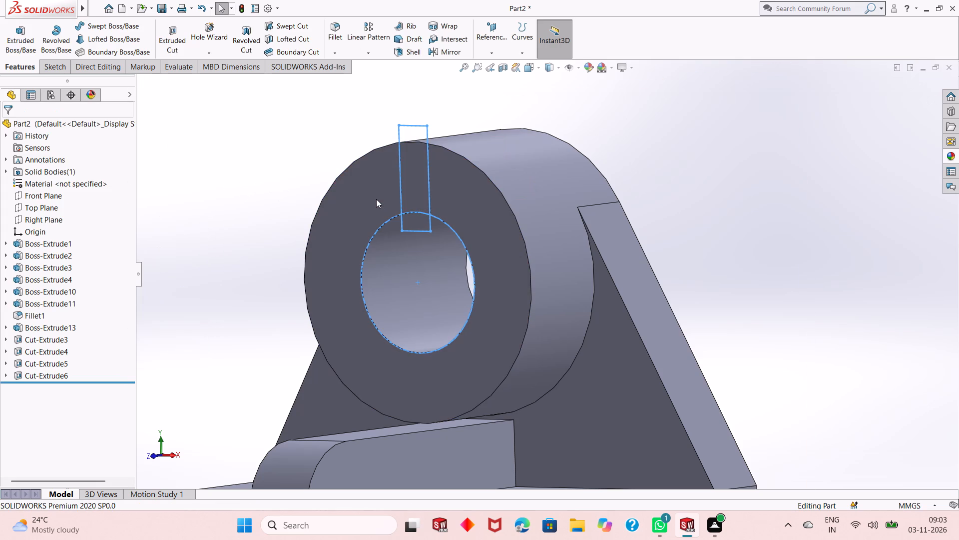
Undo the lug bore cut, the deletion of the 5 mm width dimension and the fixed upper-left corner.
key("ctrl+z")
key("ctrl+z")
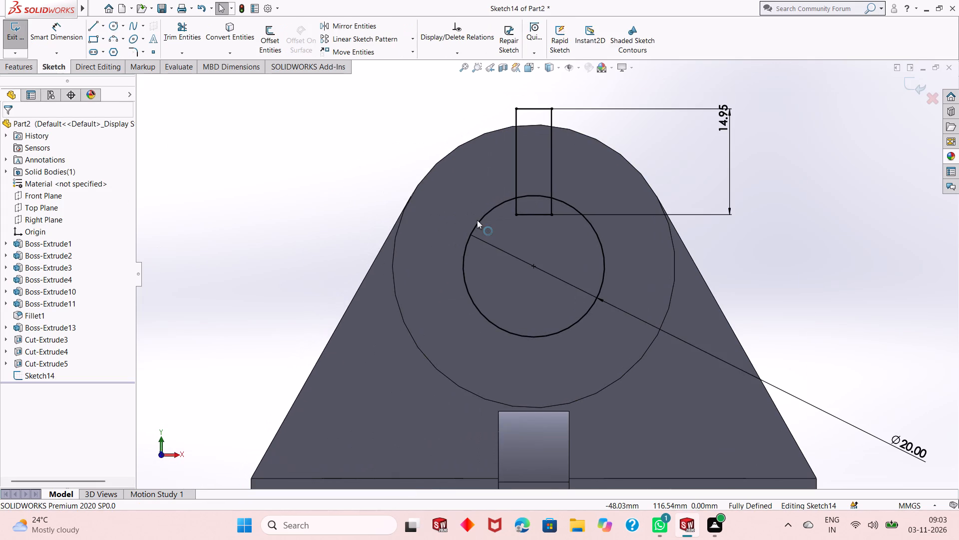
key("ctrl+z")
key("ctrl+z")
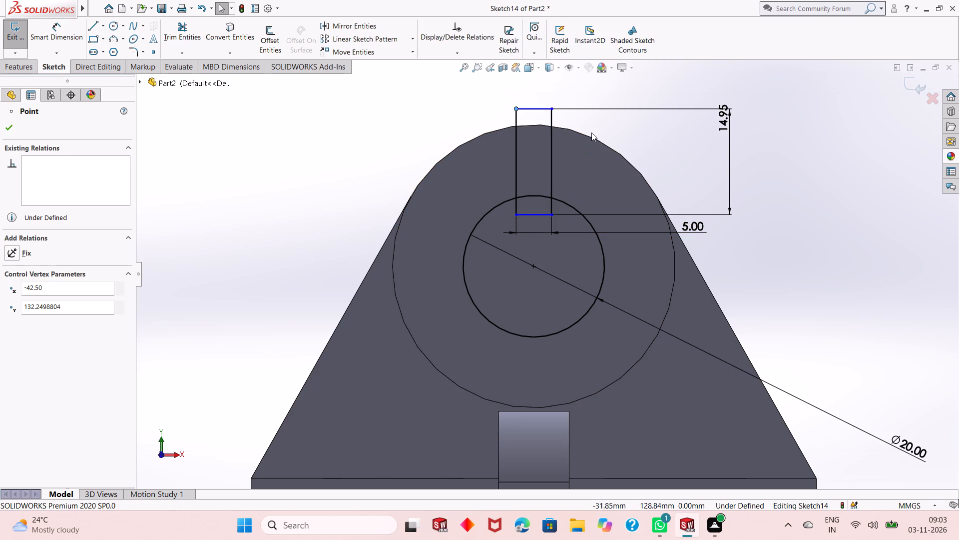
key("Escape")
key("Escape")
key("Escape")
Make the slot rectangle's upper-right corner coincident with the lug cylinder's outer circular edge.
left_click(552, 110)
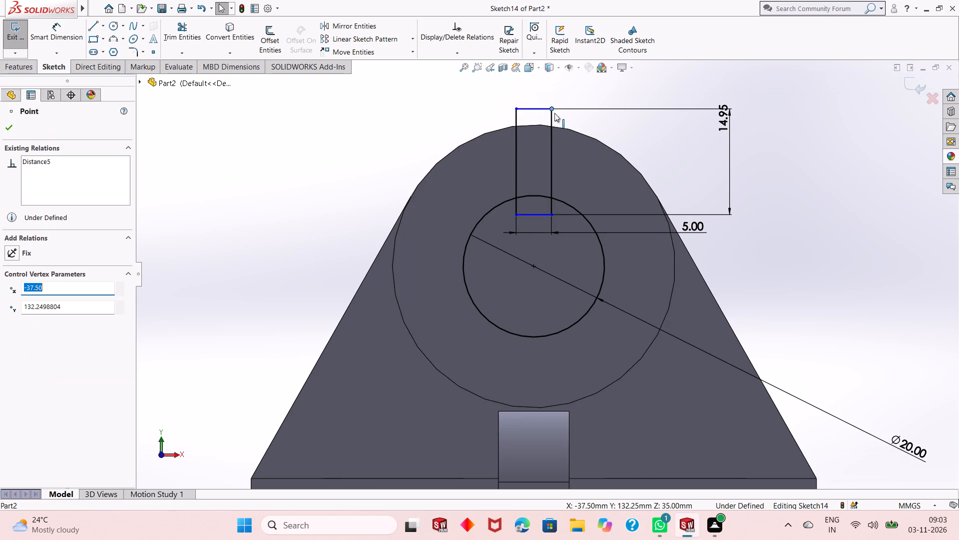
left_click(563, 126, "ctrl")
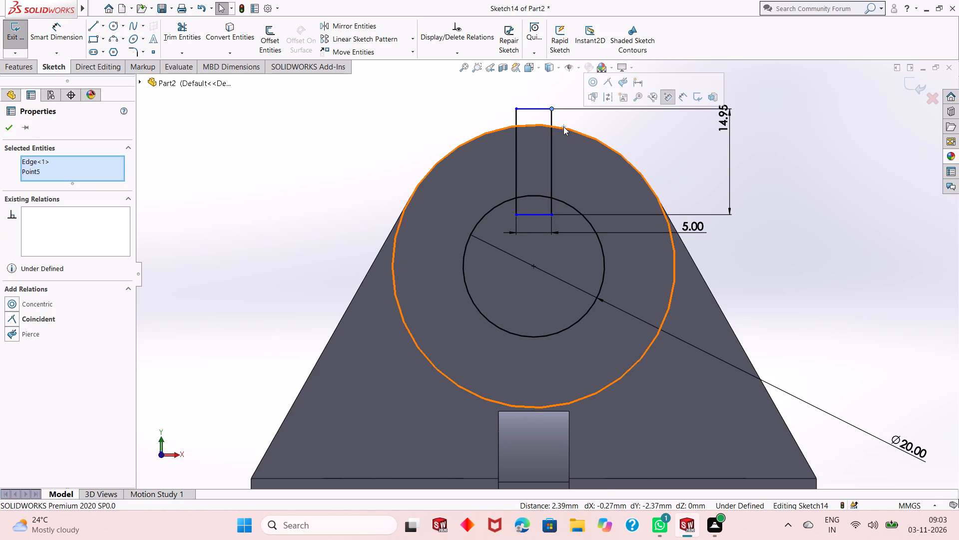
left_click(609, 81)
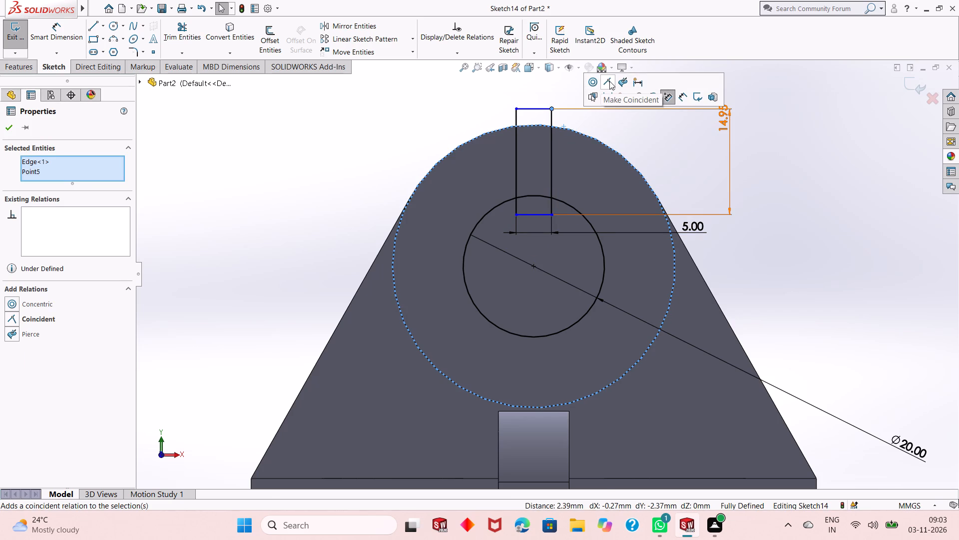
key("Escape")
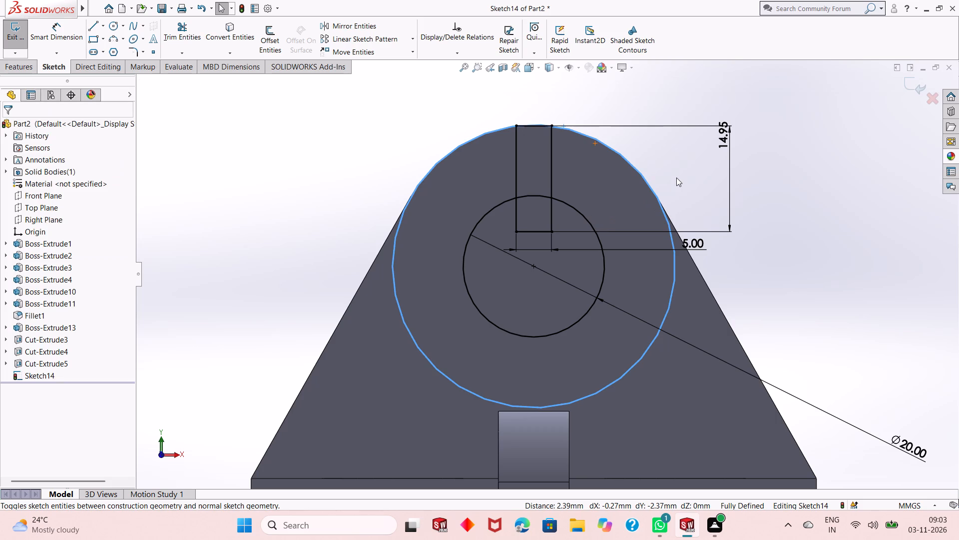
key("Escape")
key("Escape")
key("Escape")
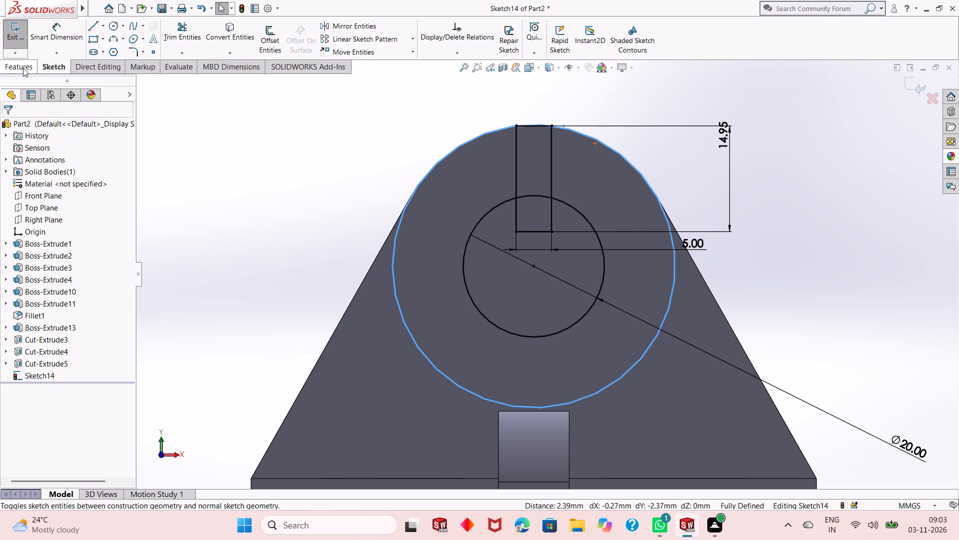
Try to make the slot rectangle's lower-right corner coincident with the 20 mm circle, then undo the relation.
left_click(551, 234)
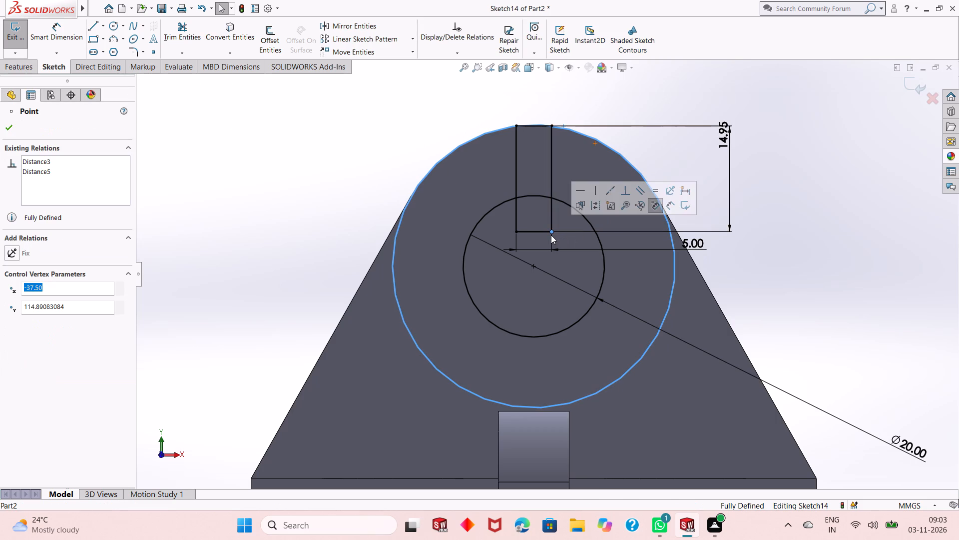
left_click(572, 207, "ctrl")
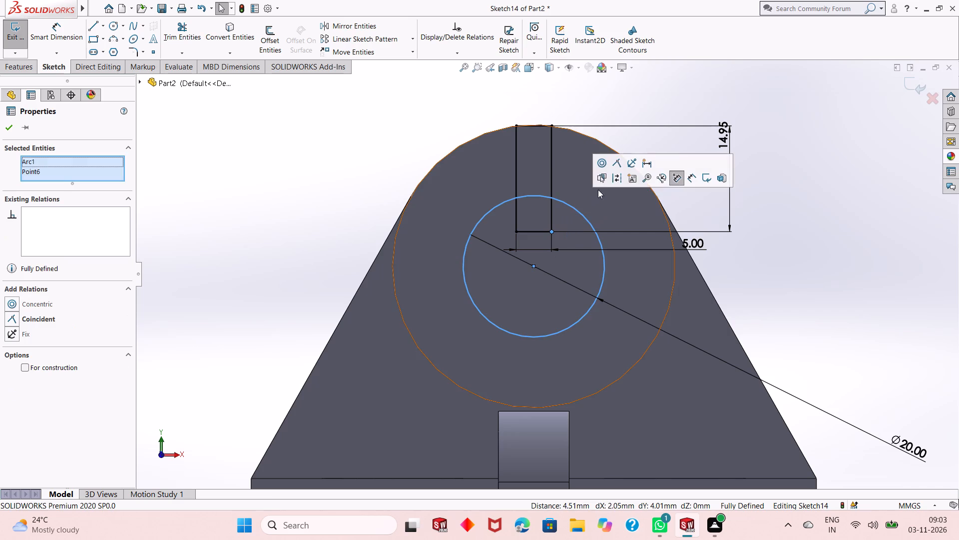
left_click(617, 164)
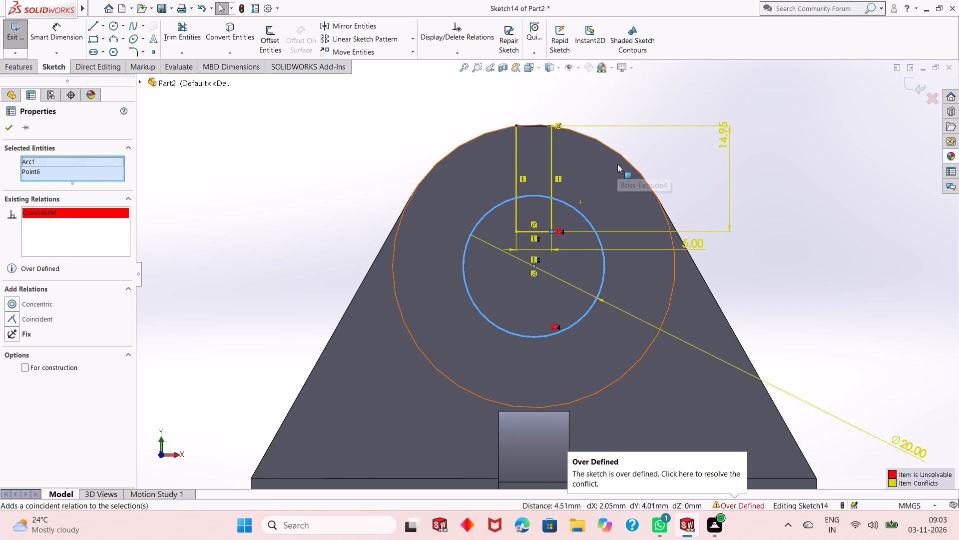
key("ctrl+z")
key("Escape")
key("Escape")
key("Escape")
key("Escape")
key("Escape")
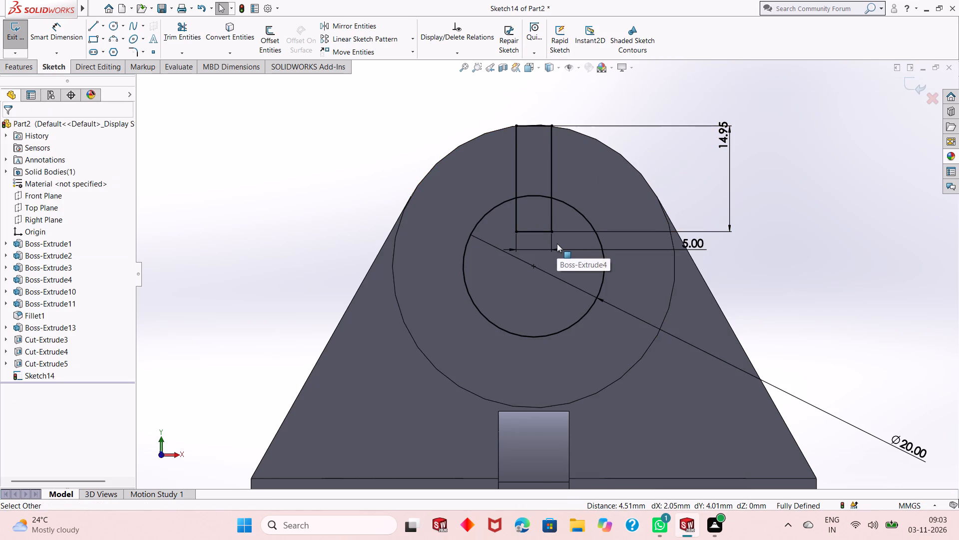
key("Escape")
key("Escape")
Delete the slot rectangle's vertical height dimension.
right_click(729, 132)
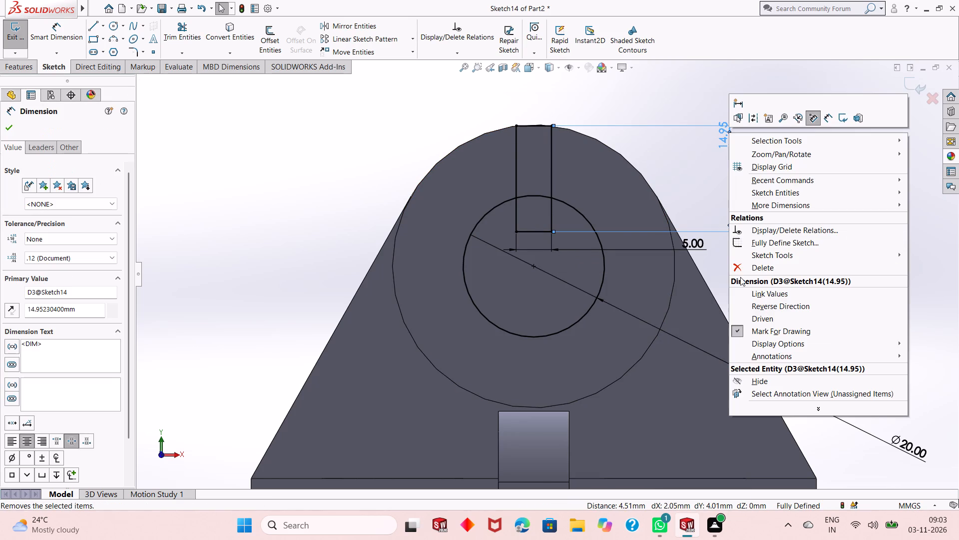
left_click(746, 267)
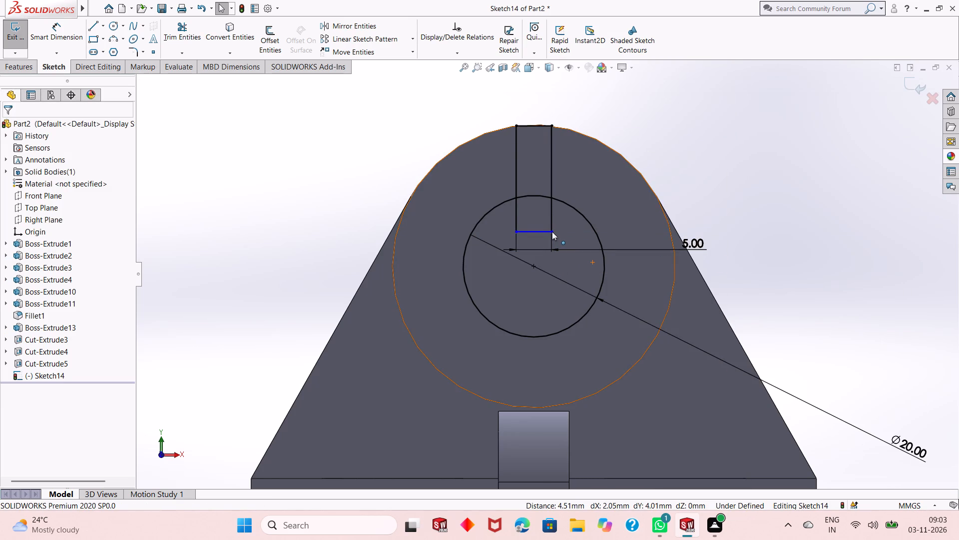
Make the slot rectangle's lower-right corner coincident with the 20 mm circle.
left_click(552, 231)
left_click(558, 200, "ctrl")
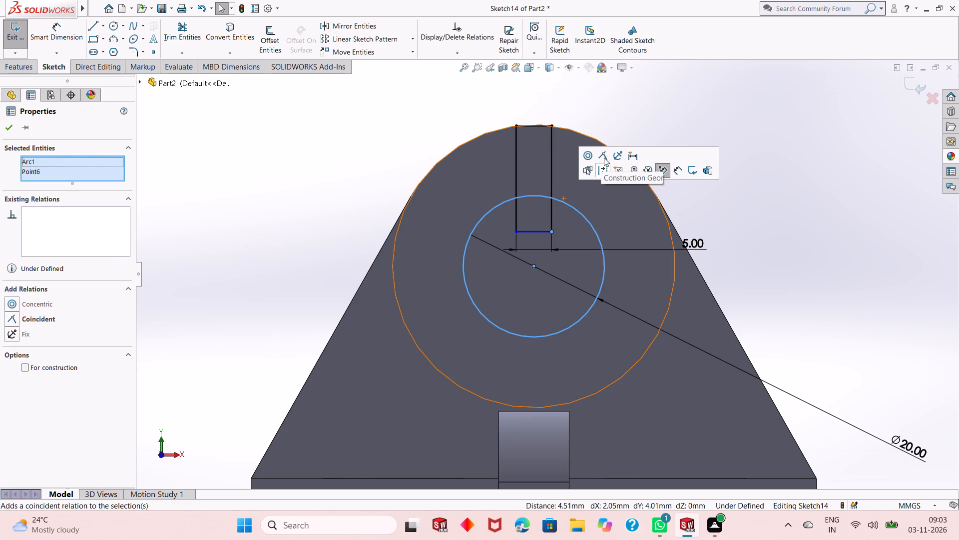
left_click(604, 157)
left_click(771, 126)
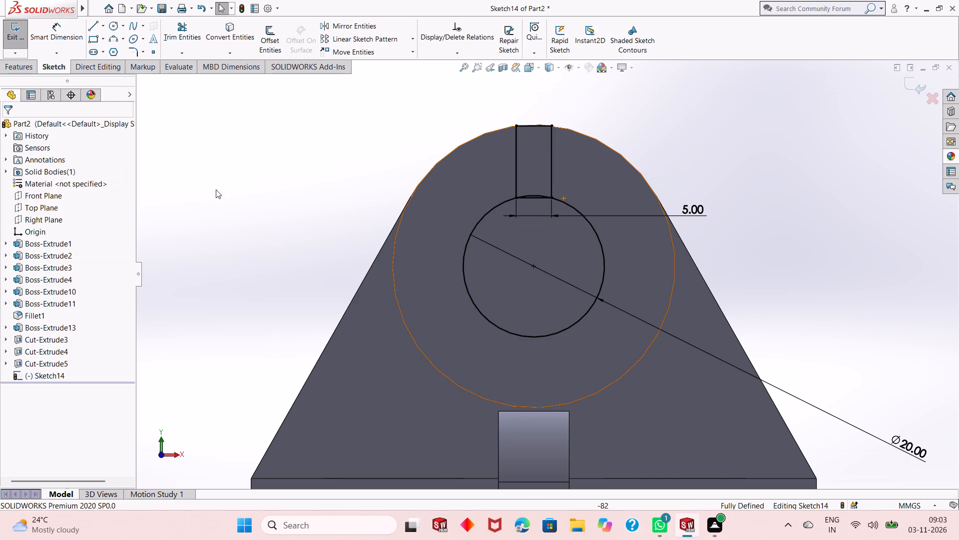
Extrude-cut the 20 mm circle Through All, selecting its main region and the thin sliver under the slot rectangle.
left_click(19, 67)
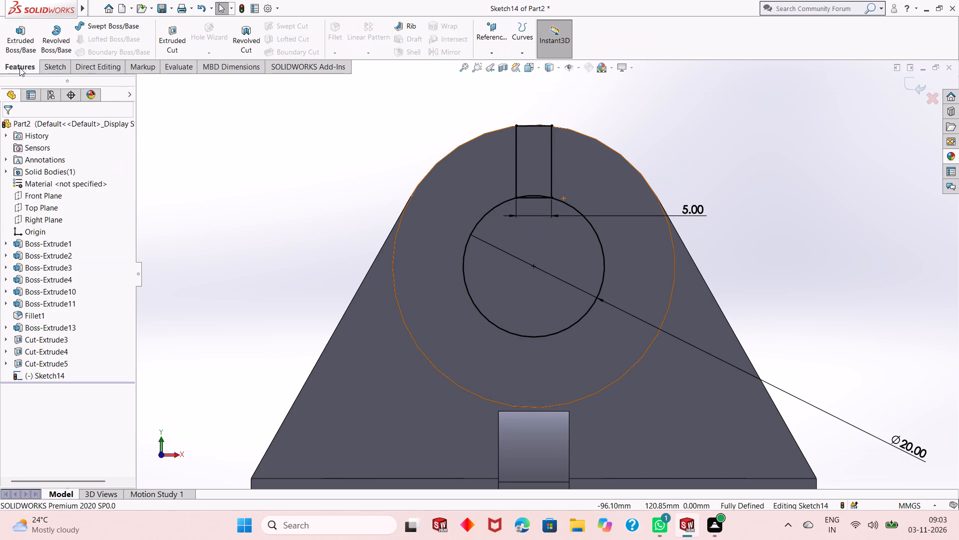
left_click(177, 38)
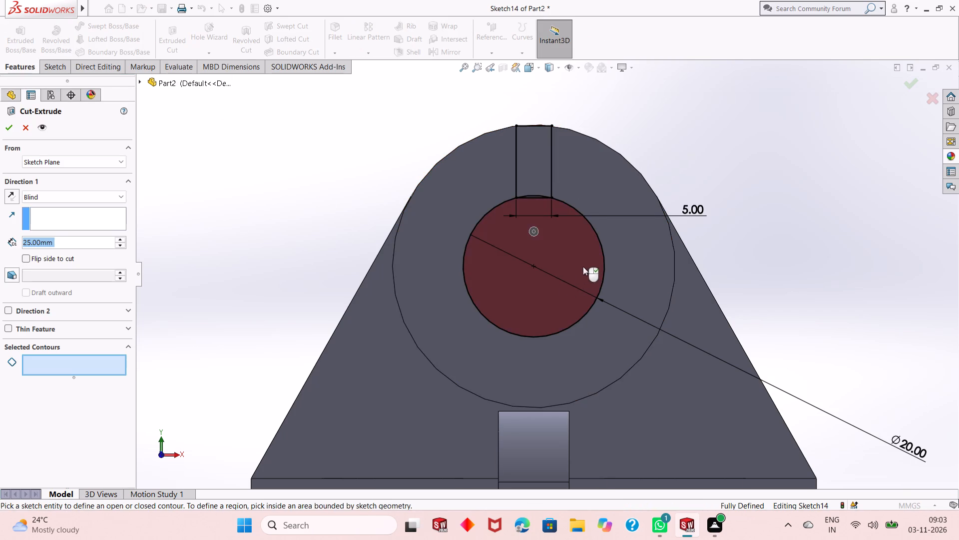
left_click(585, 258)
middle_click_drag(559, 195, 526, 231)
scroll(405, 281, "down", 4)
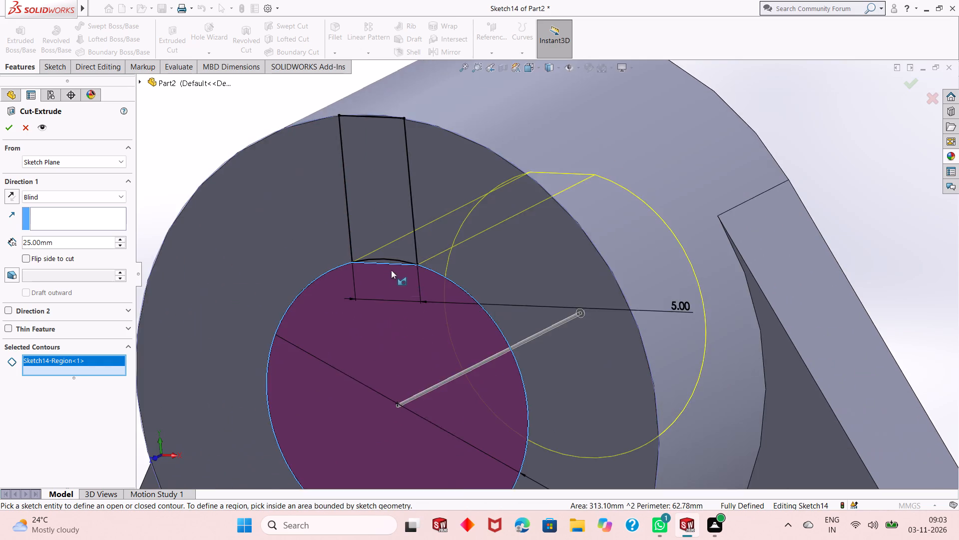
scroll(391, 270, "down", 5)
left_click(415, 251)
scroll(440, 287, "up", 5)
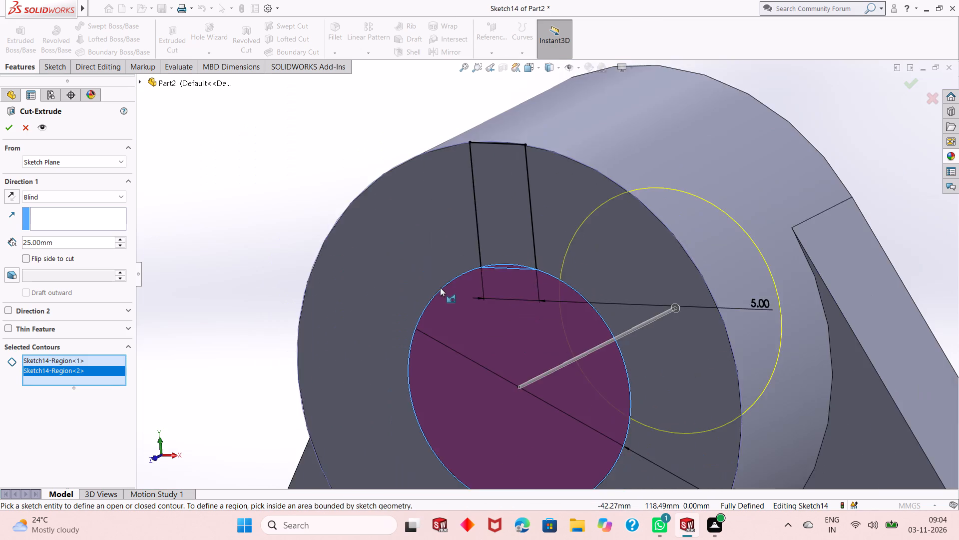
scroll(440, 287, "up", 3)
left_click(74, 195)
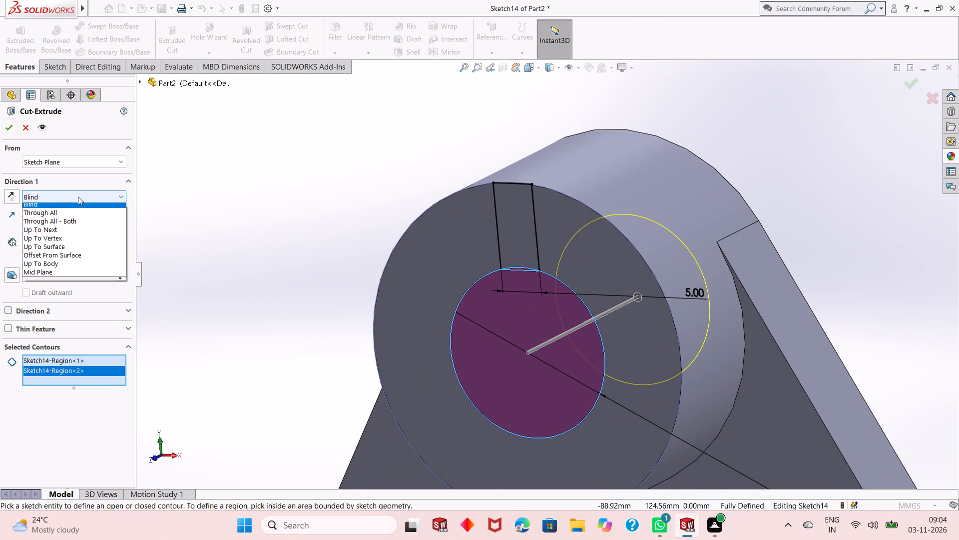
left_click(80, 217)
left_click(8, 129)
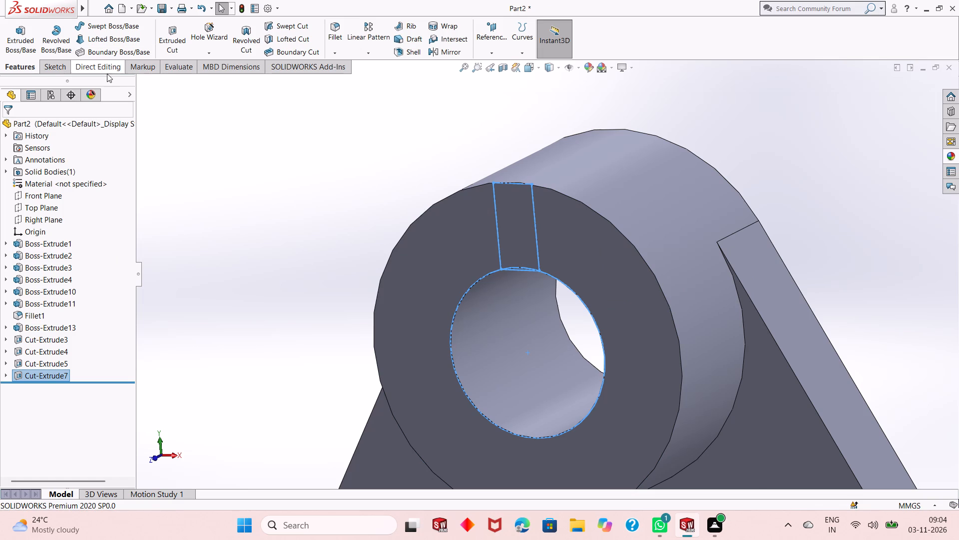
Start a 25 mm Blind extruded cut reusing the bore's sketch, with the slot rectangle region as a selected contour.
left_click(168, 35)
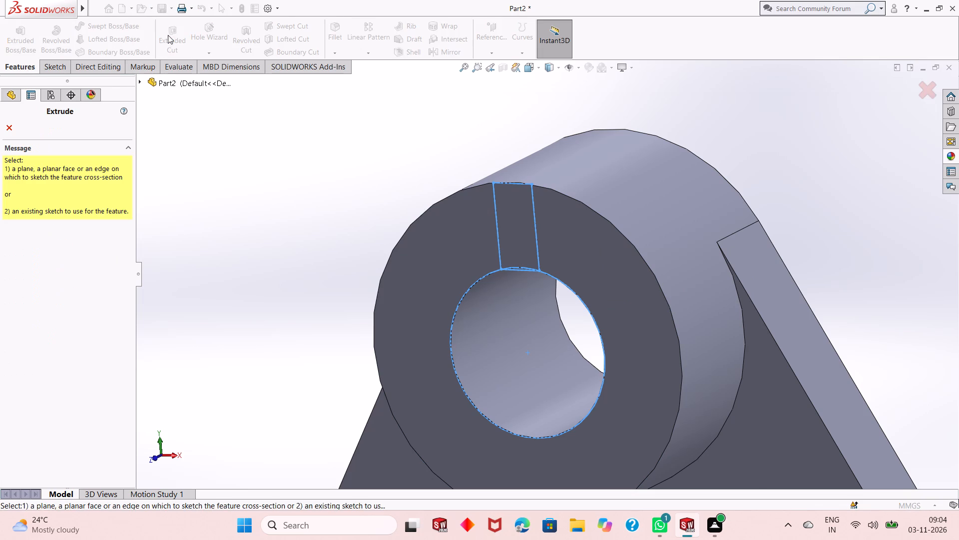
left_click(141, 81)
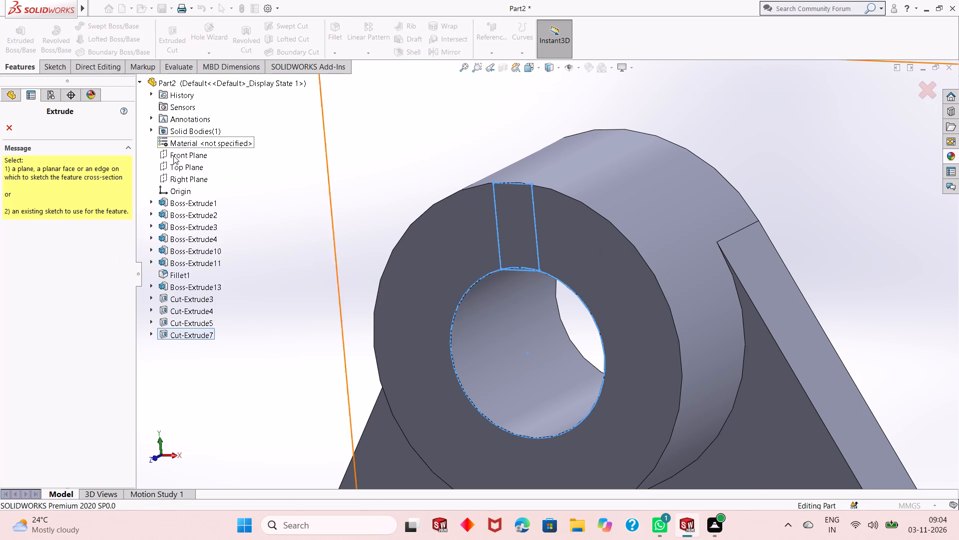
left_click(155, 333)
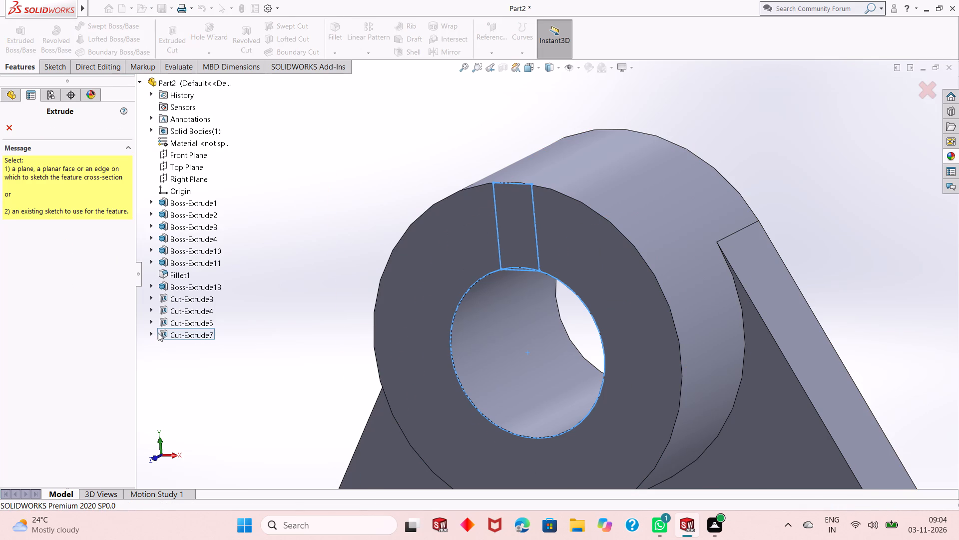
left_click(188, 345)
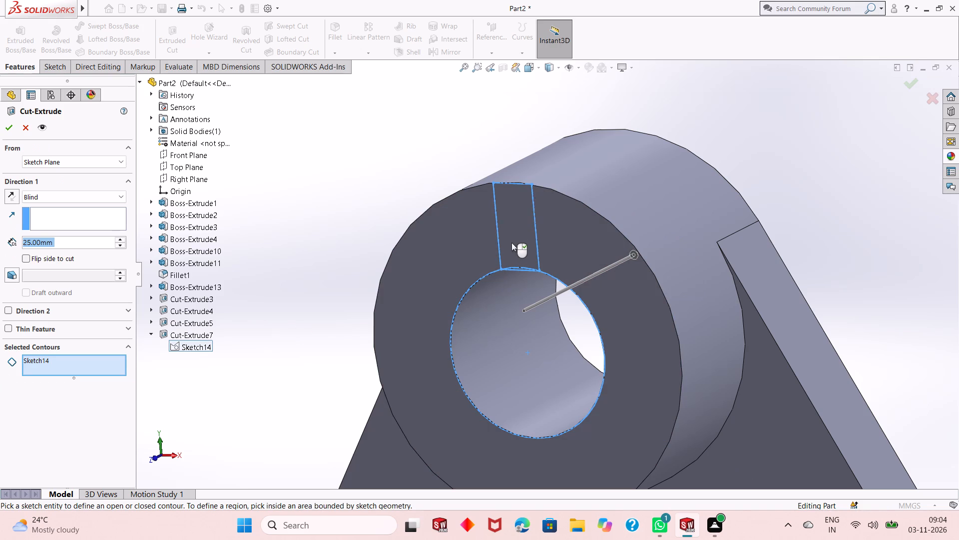
left_click(517, 238)
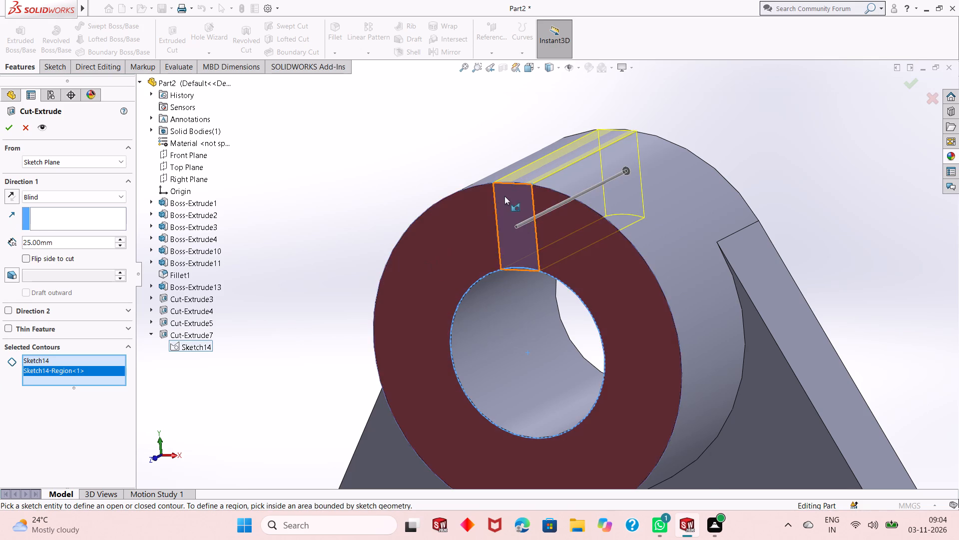
scroll(504, 196, "down", 11)
middle_click_drag(569, 341, 588, 304)
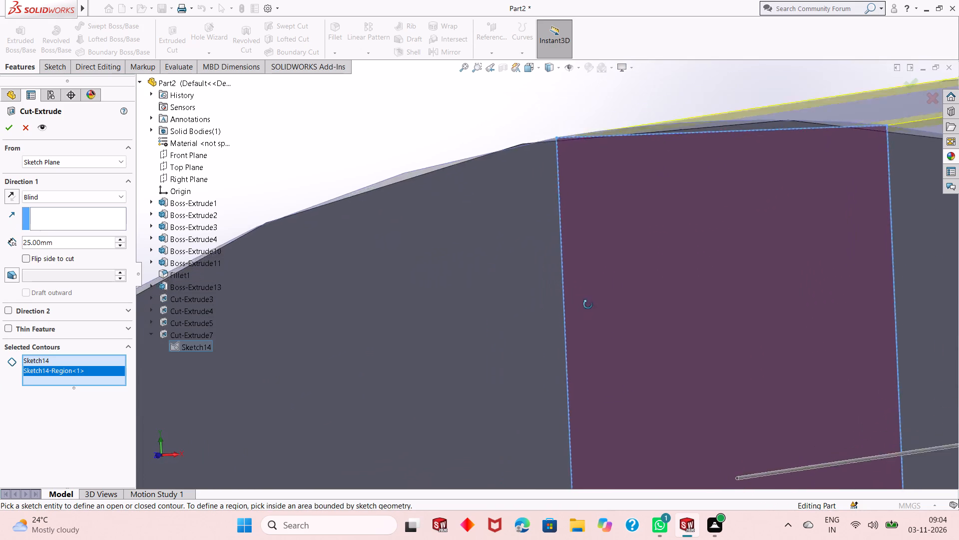
middle_click_drag(588, 304, 590, 281)
scroll(583, 296, "up", 2)
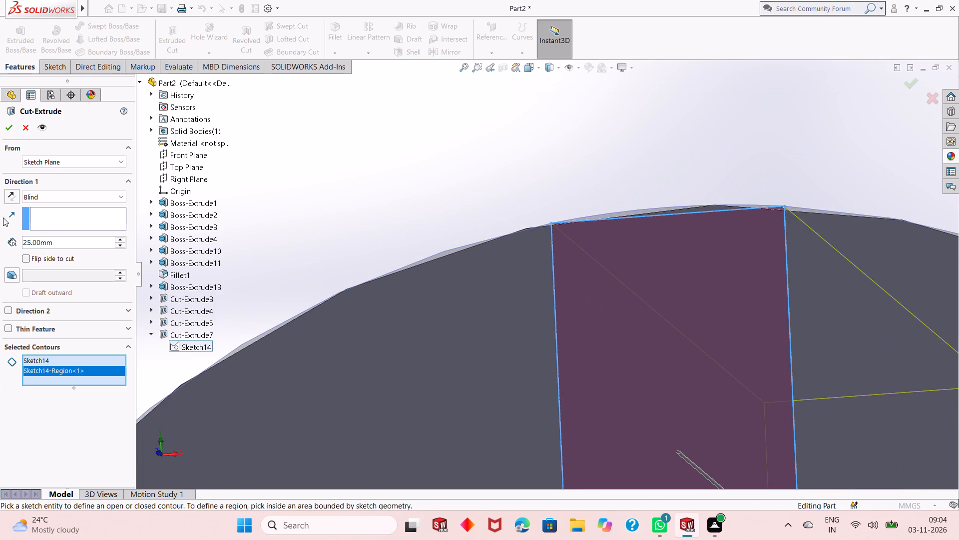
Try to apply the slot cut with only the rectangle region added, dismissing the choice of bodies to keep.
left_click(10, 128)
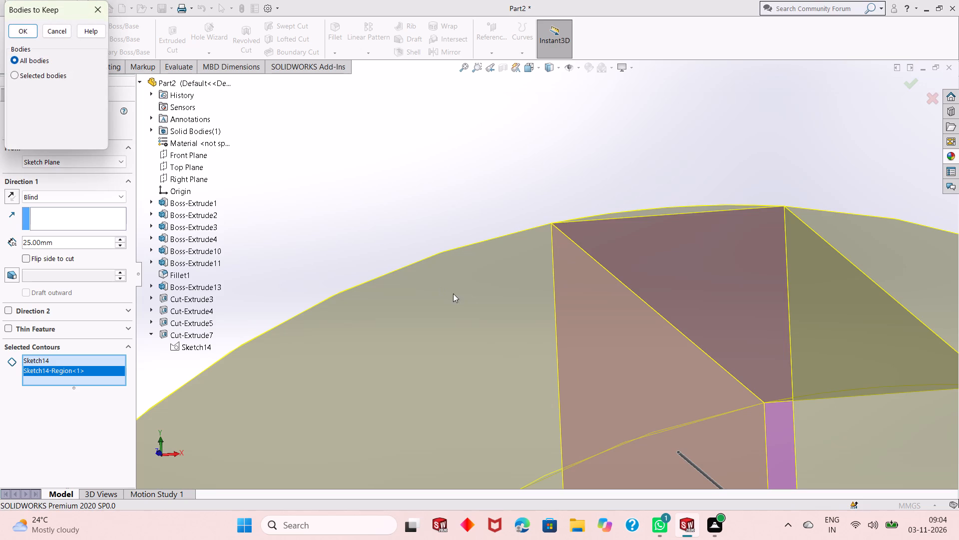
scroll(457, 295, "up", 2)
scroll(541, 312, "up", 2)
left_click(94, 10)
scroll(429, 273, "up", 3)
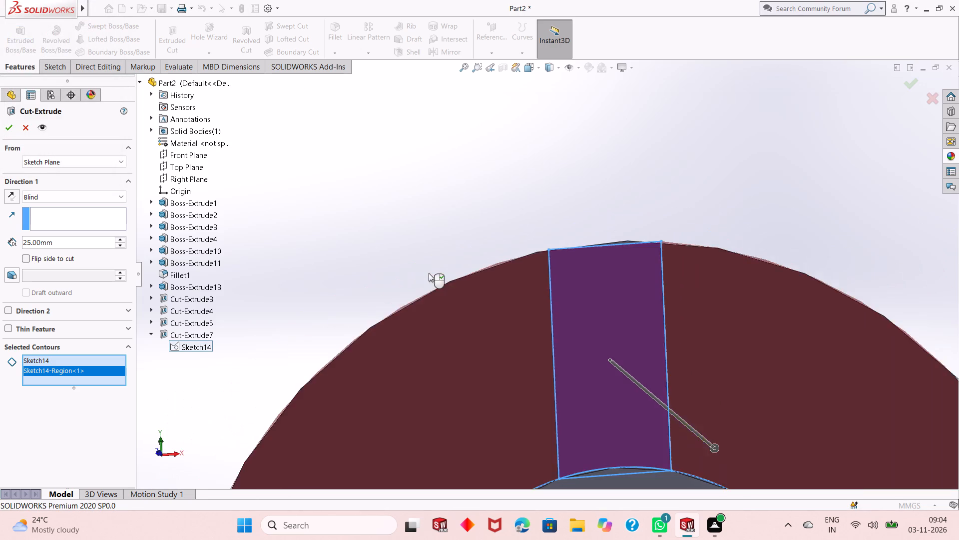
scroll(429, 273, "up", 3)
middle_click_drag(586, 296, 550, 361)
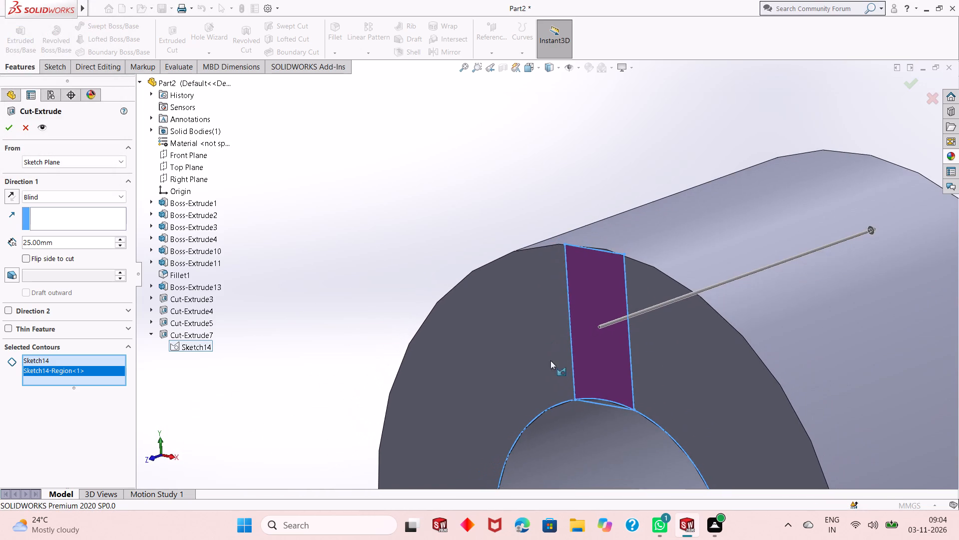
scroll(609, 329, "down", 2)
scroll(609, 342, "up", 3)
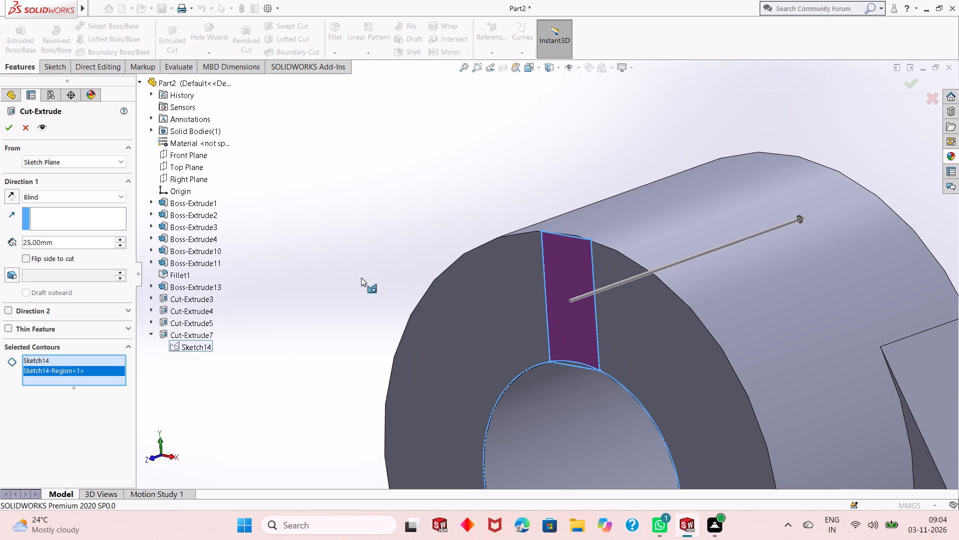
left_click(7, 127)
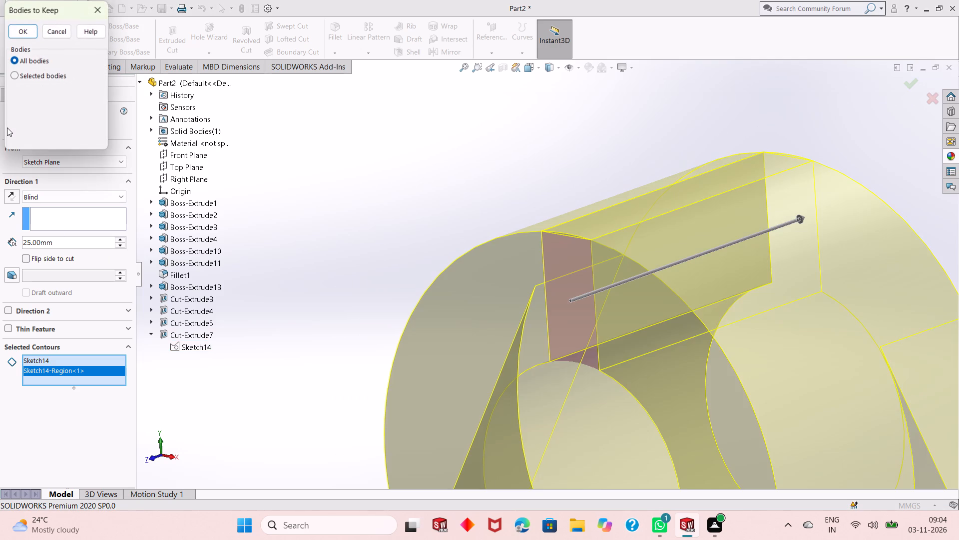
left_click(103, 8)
Add the thin sliver above the slot rectangle to the selected contours and cut the slot Blind to a depth of 10 mm.
scroll(560, 251, "down", 4)
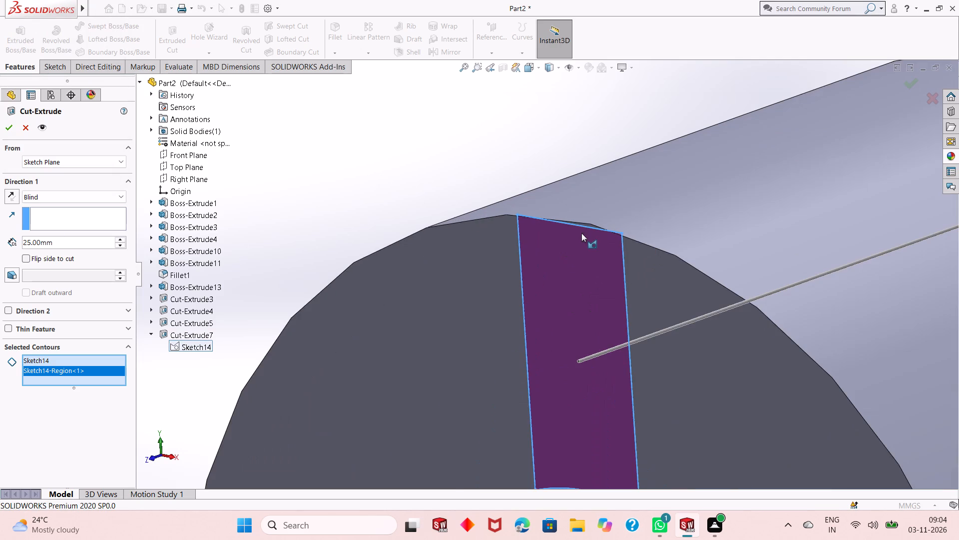
scroll(581, 232, "down", 4)
left_click(594, 228)
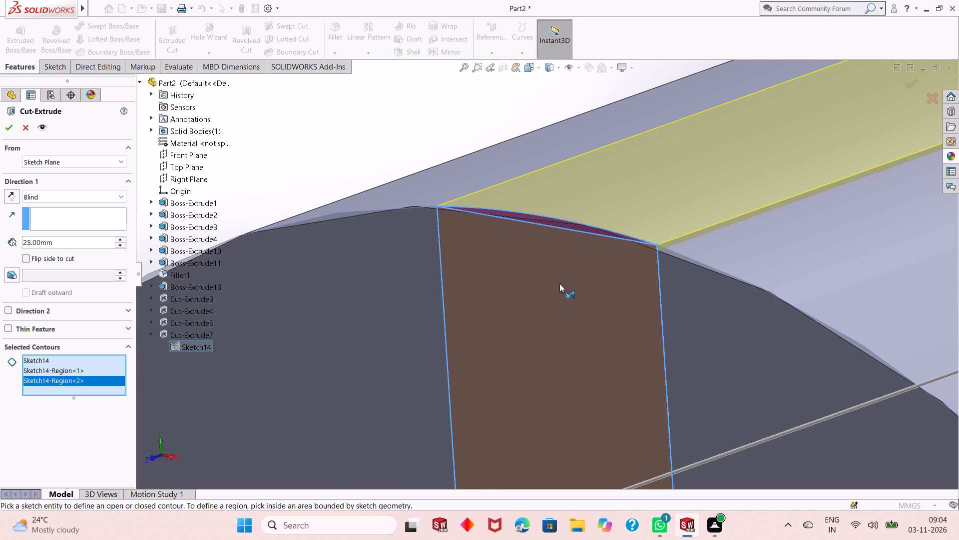
scroll(531, 299, "up", 7)
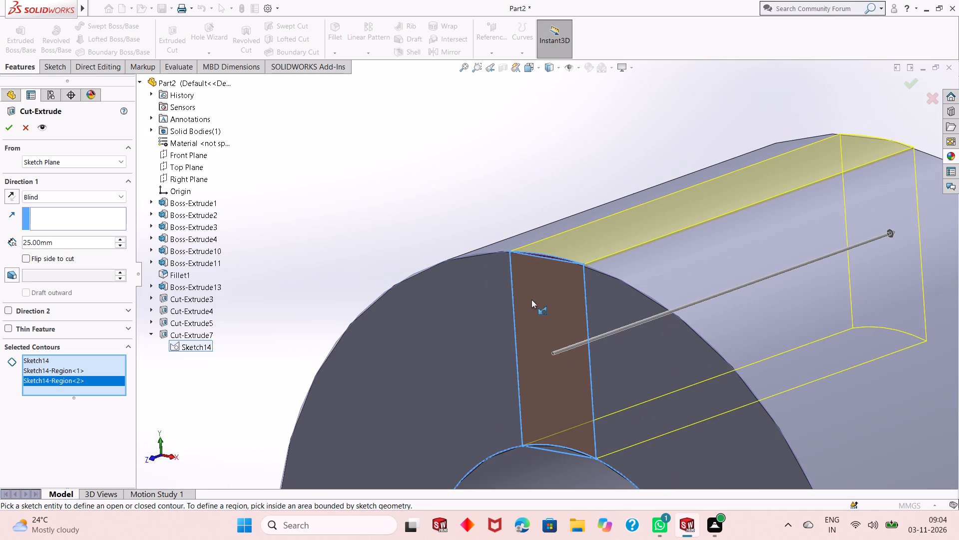
double_click(73, 239)
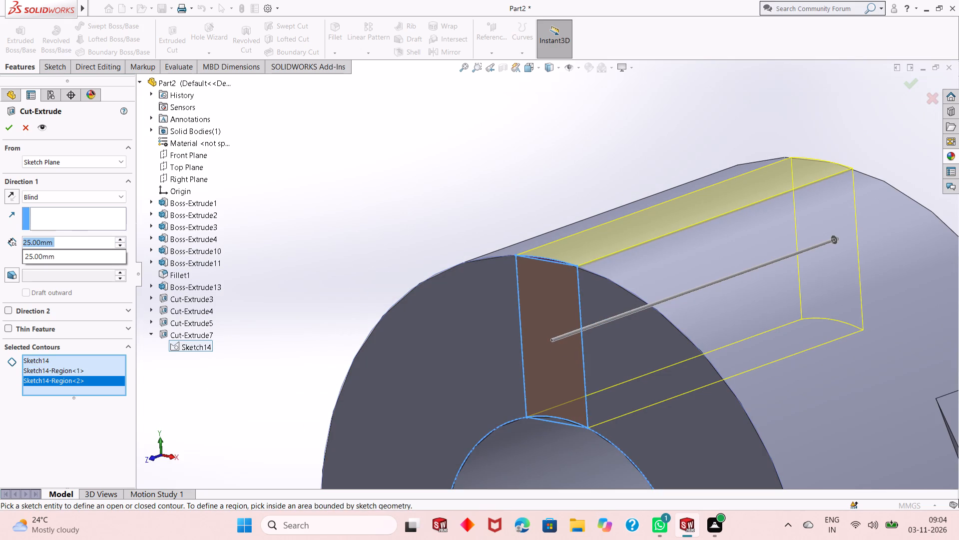
type("10")
key("Return")
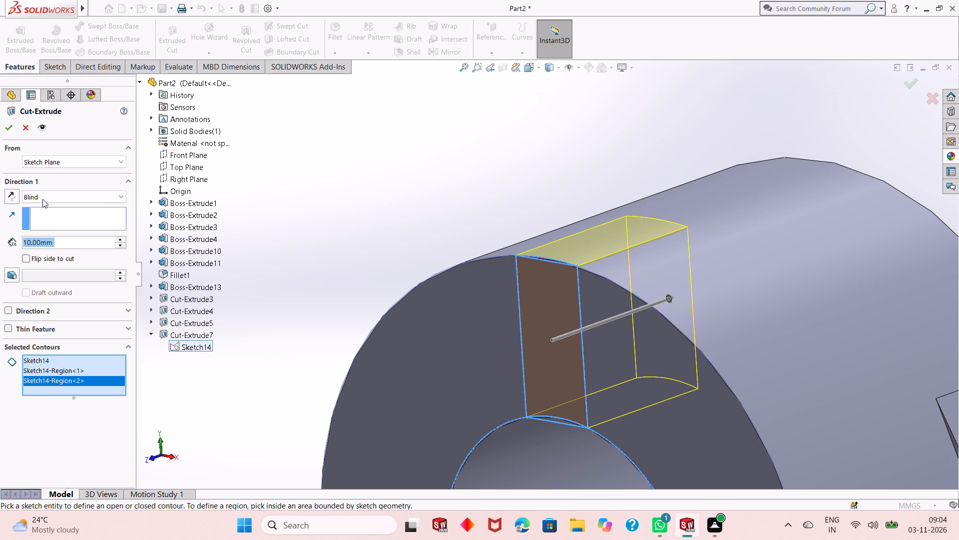
left_click(11, 125)
left_click(349, 232)
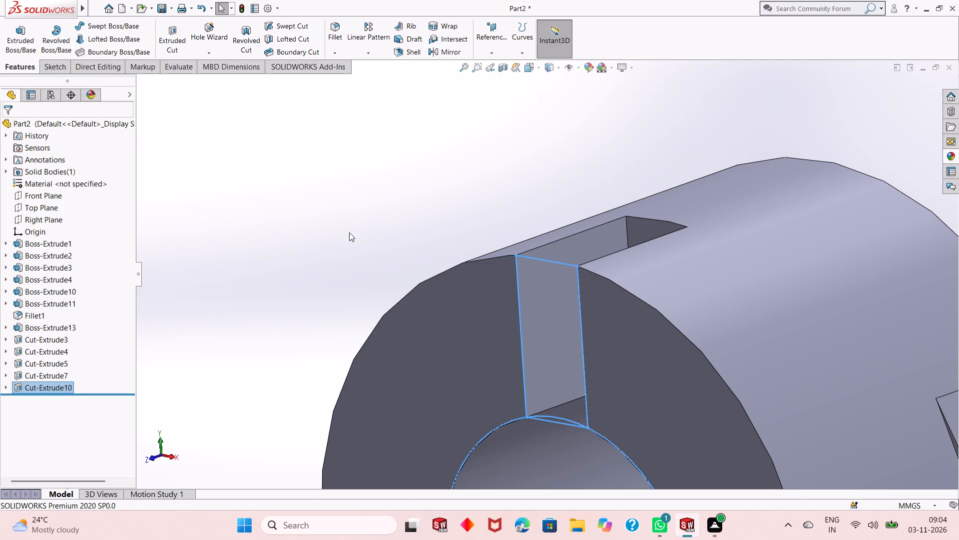
On the bottom plate's upper face, sketch a circle about 44 mm in diameter centred on the midpoint of the plate's free edge.
scroll(473, 313, "up", 7)
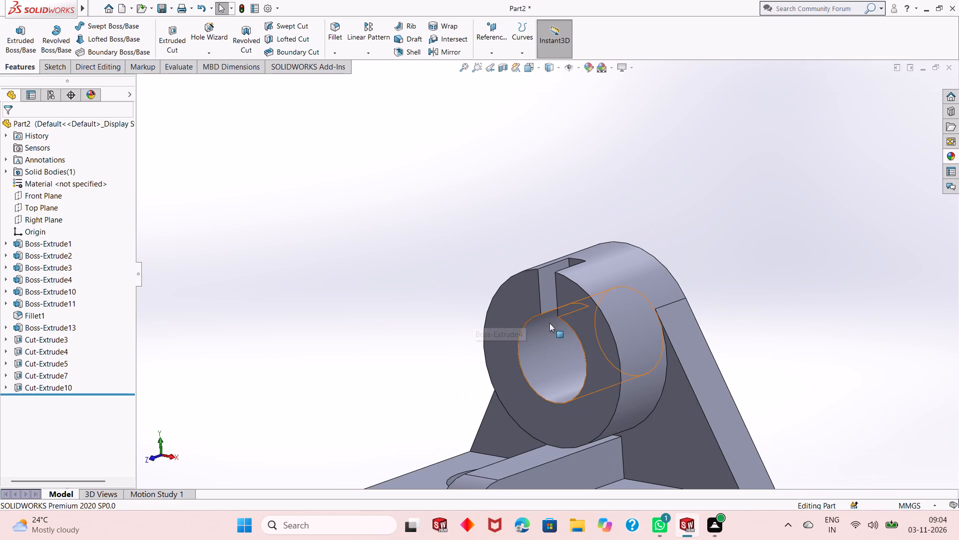
middle_click_drag(549, 323, 554, 310)
scroll(553, 314, "up", 2)
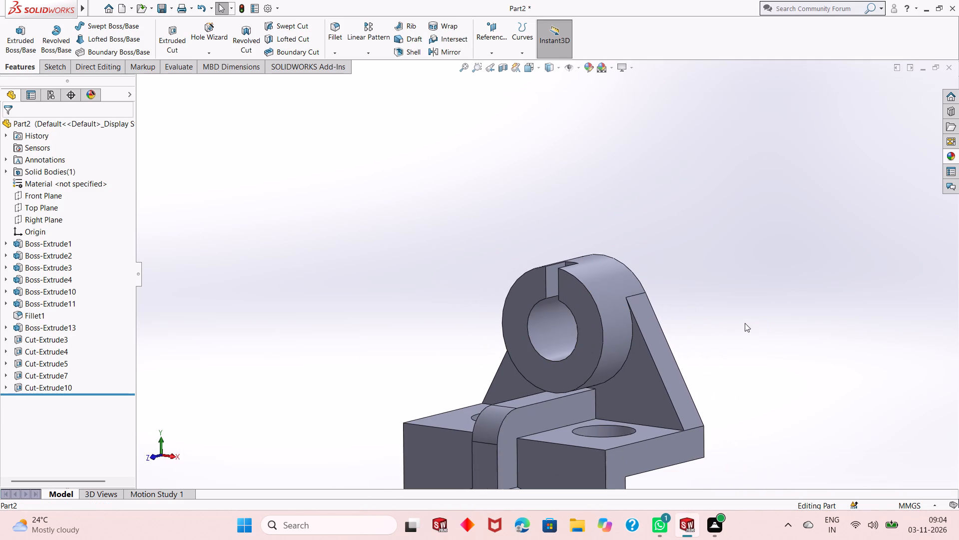
scroll(675, 395, "up", 3)
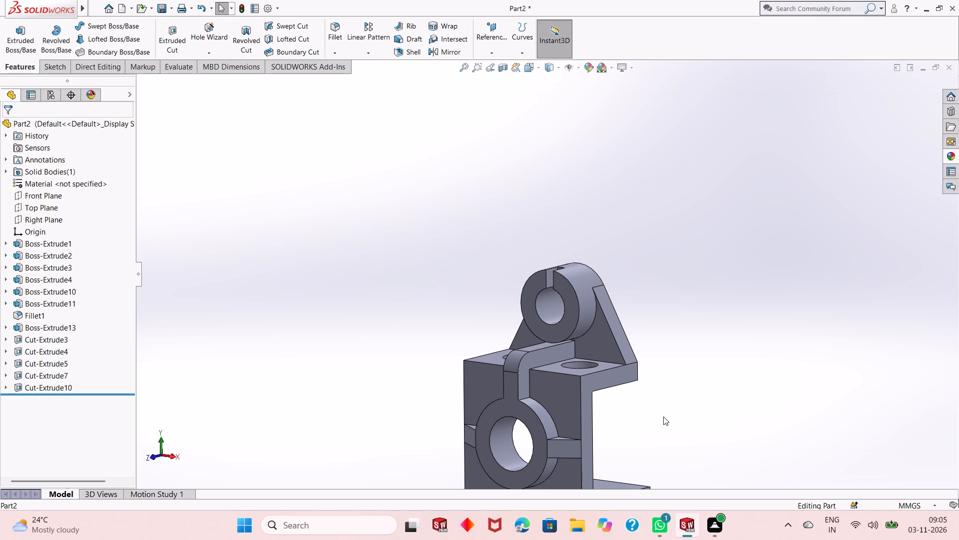
scroll(661, 417, "up", 2)
middle_click_drag(647, 393, 629, 412)
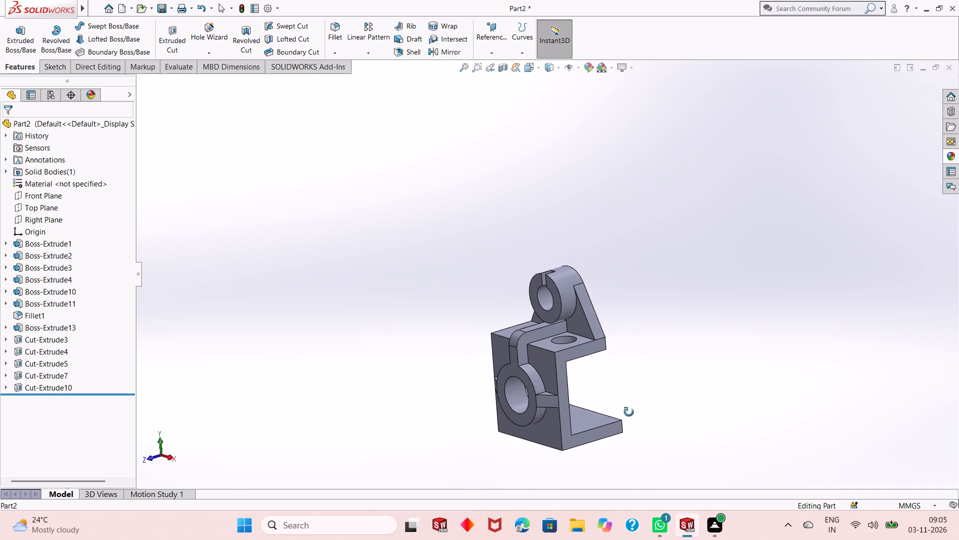
middle_click_drag(629, 412, 610, 431)
left_click(581, 406)
left_click(625, 383)
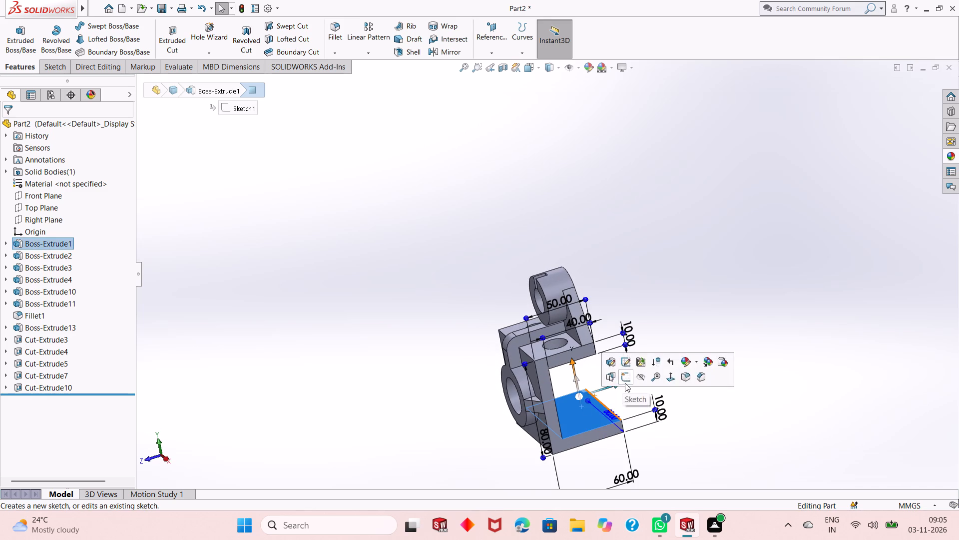
left_click(630, 398)
middle_click_drag(648, 387, 598, 370)
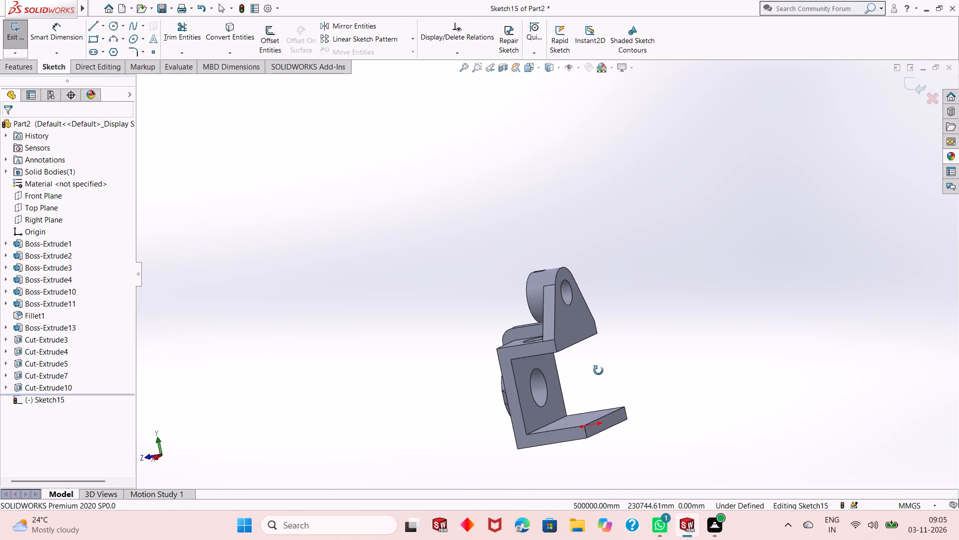
middle_click_drag(598, 370, 604, 405)
scroll(603, 404, "down", 4)
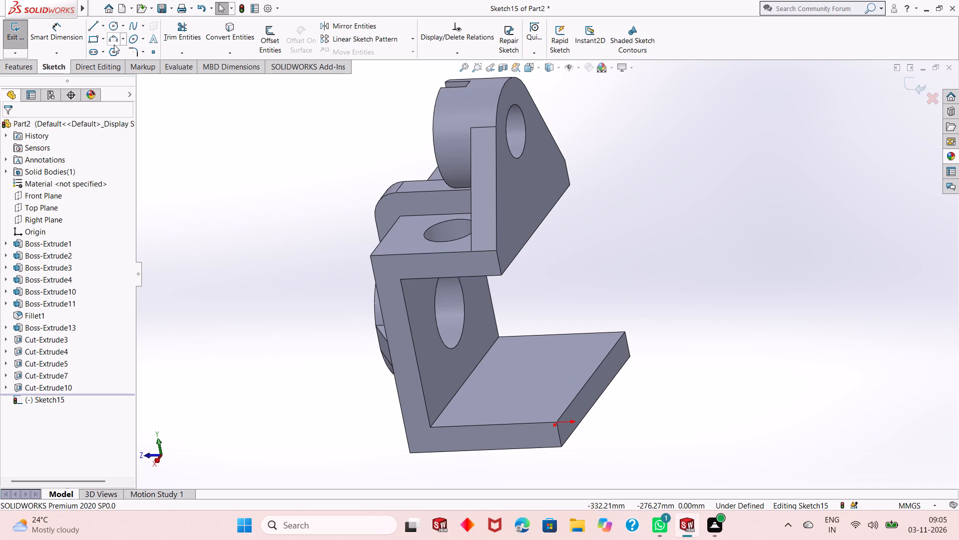
left_click(114, 24)
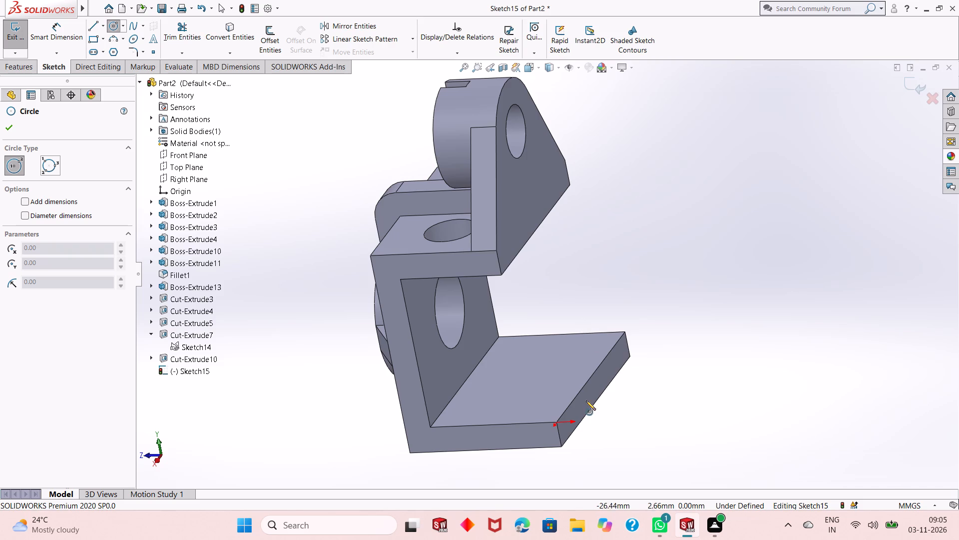
left_click(590, 376)
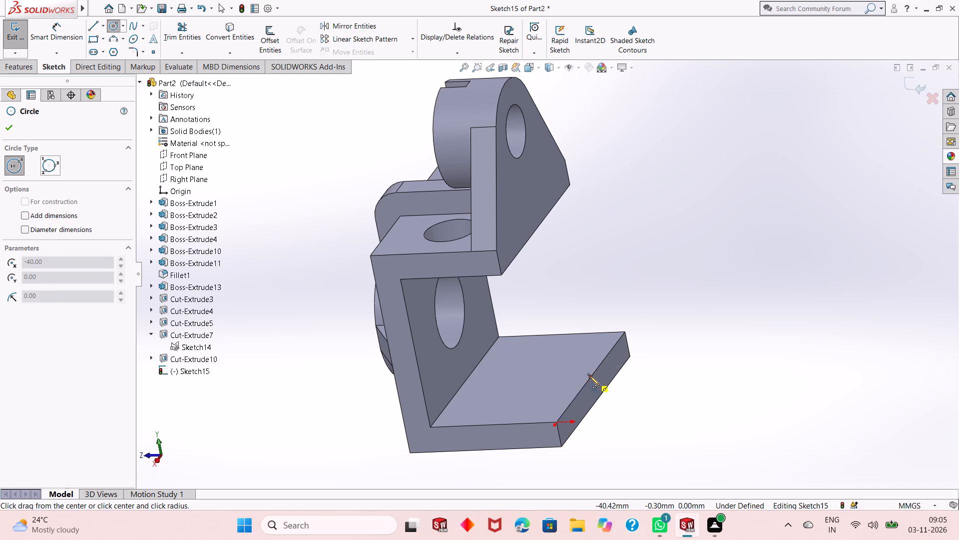
left_click(622, 352)
right_click(693, 277)
left_click(719, 280)
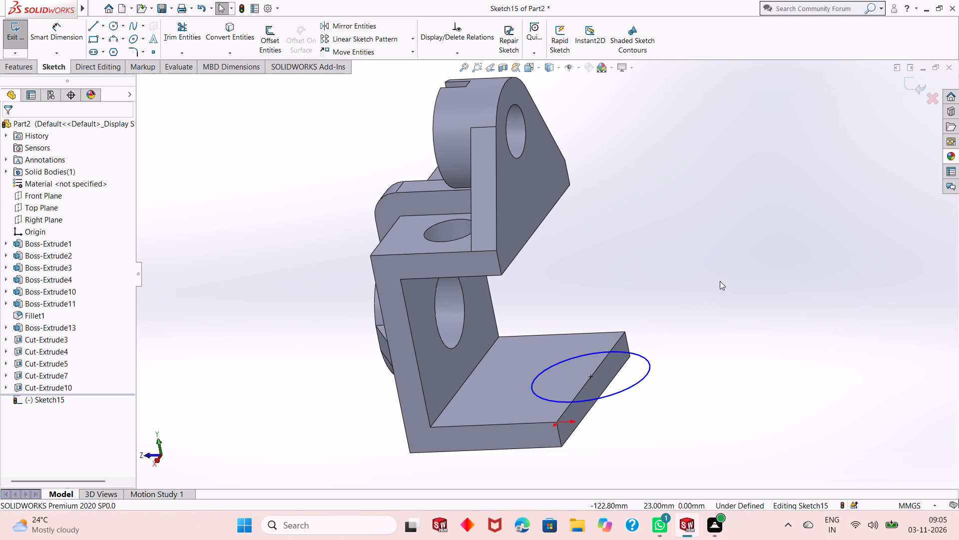
Dimension the bottom plate circle's diameter as 40 mm.
left_click(64, 35)
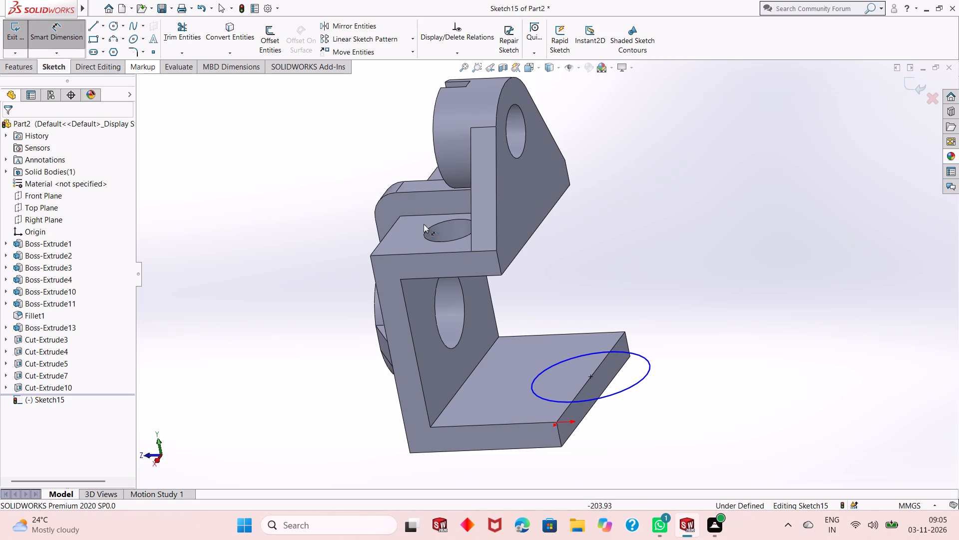
left_click(634, 385)
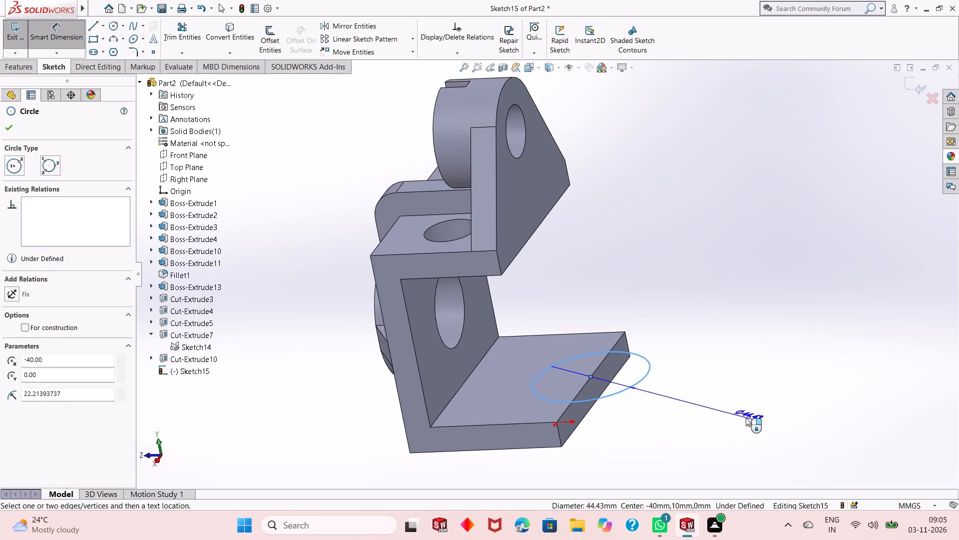
left_click(746, 418)
type("40")
key("Return")
right_click(739, 252)
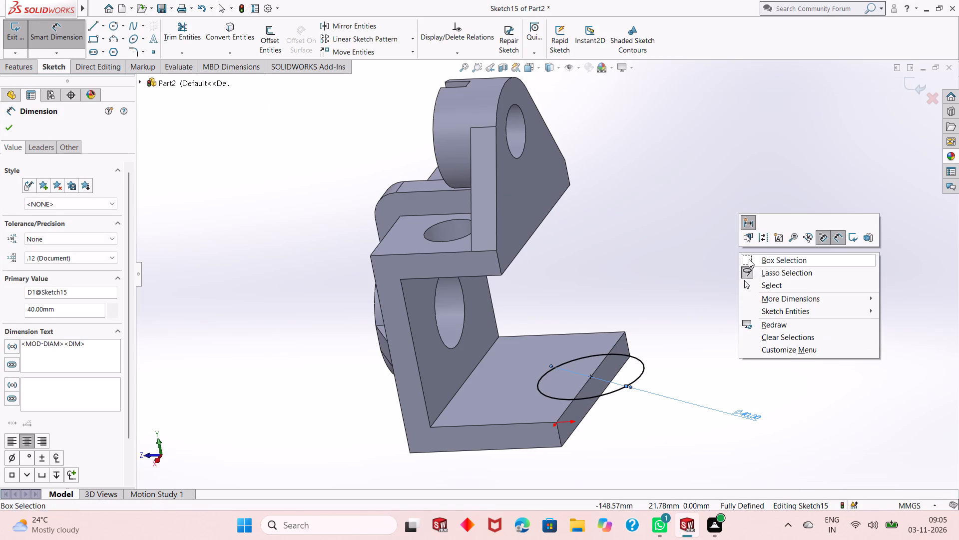
left_click(759, 283)
Extrude-cut the 40 mm circle Blind 10 mm through the bottom plate to form a semicircular notch in its free edge.
middle_click_drag(701, 289, 759, 364)
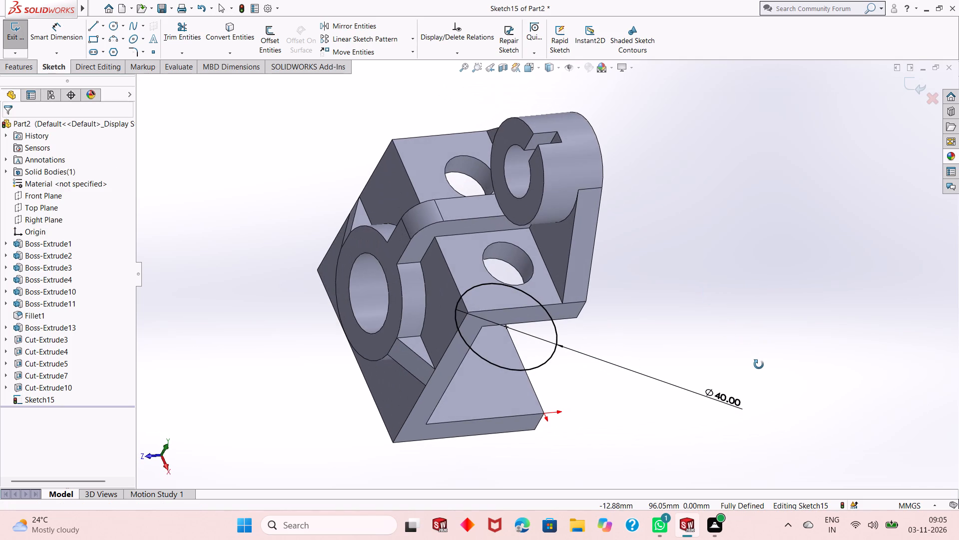
middle_click_drag(759, 364, 753, 368)
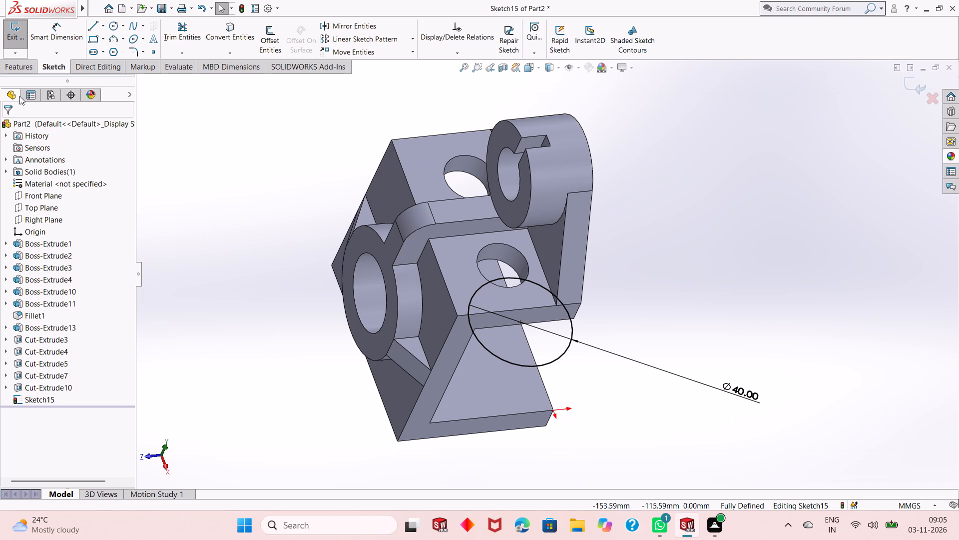
left_click(17, 75)
left_click(21, 71)
left_click(164, 41)
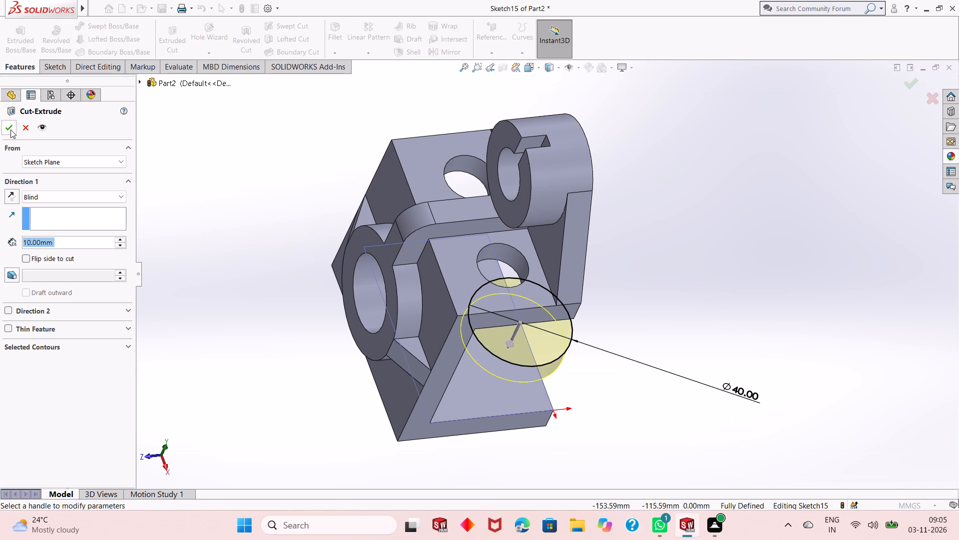
left_click(9, 130)
left_click(212, 195)
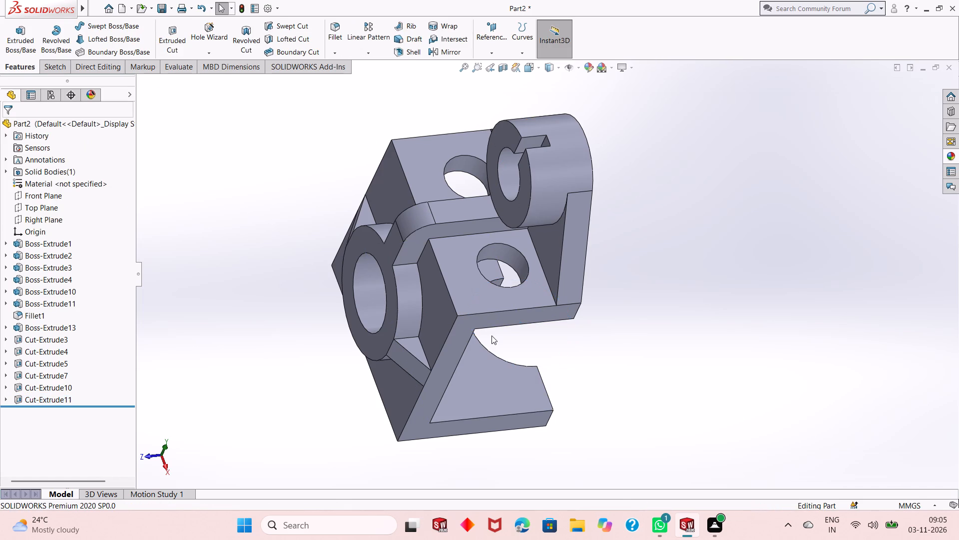
Examine the bracket from several angles, checking the lug slot, boss, ribs, plate holes and bottom plate notch.
middle_click_drag(491, 335, 503, 358)
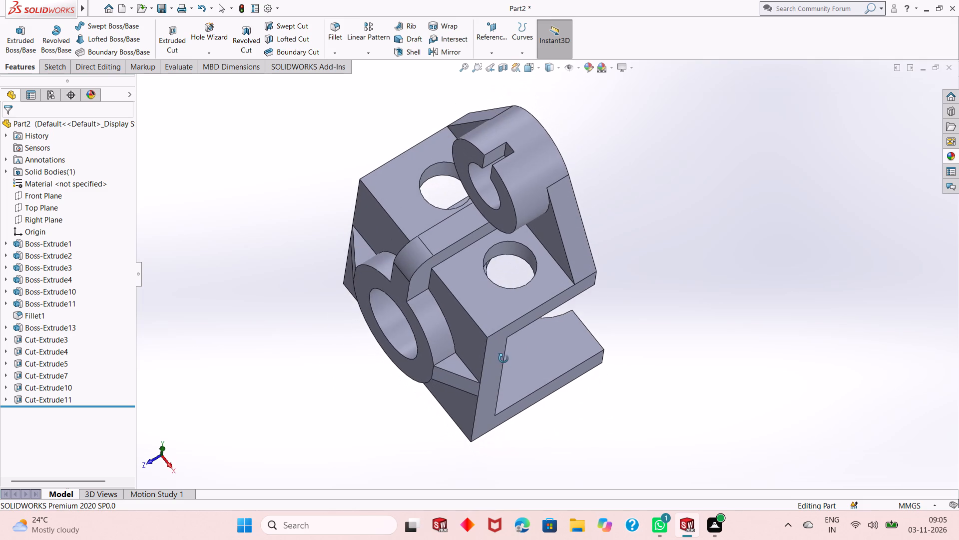
middle_click_drag(503, 358, 503, 359)
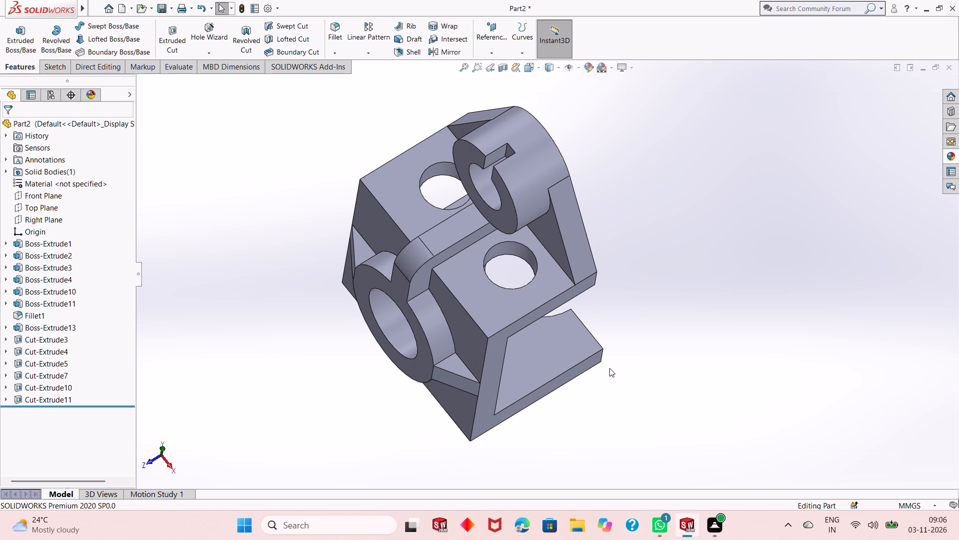
middle_click_drag(614, 370, 605, 330)
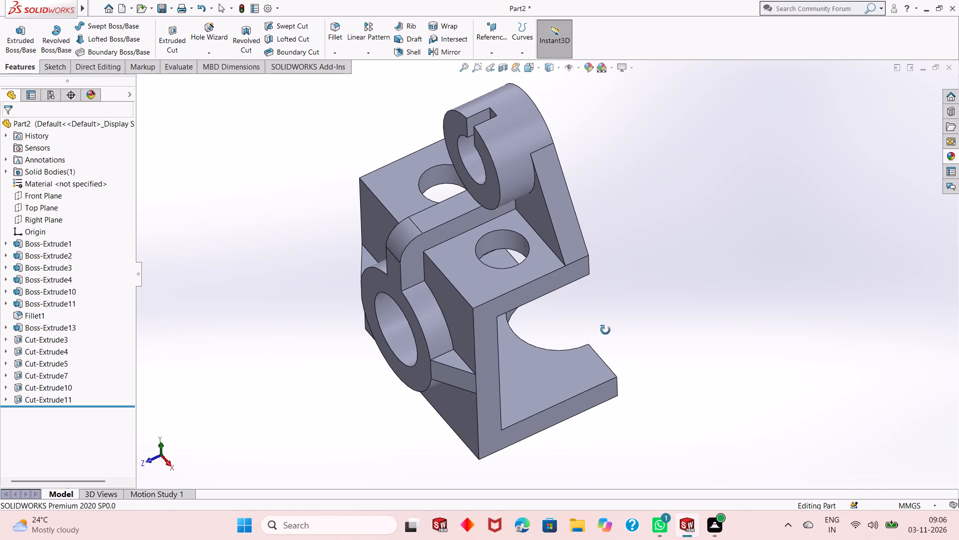
middle_click_drag(605, 330, 605, 278)
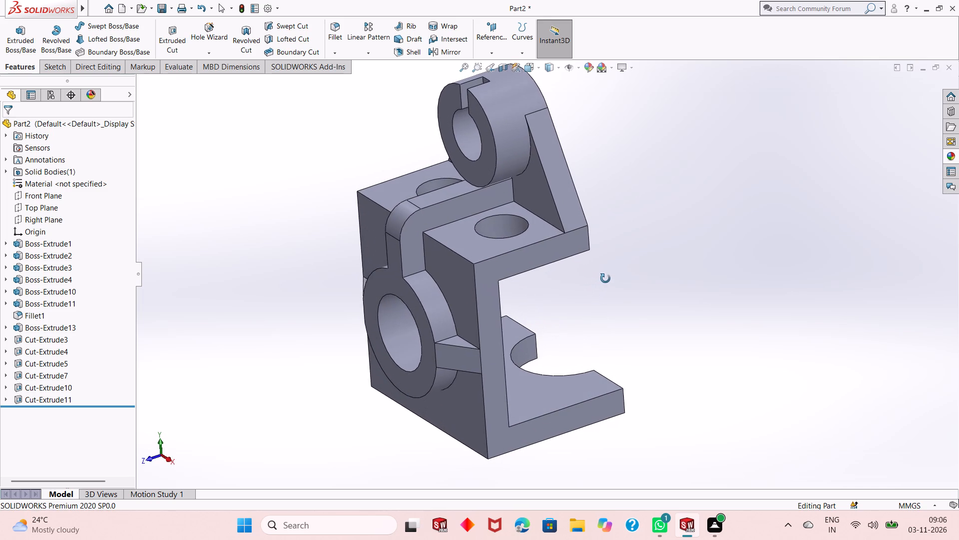
middle_click_drag(605, 278, 627, 253)
middle_click(725, 235)
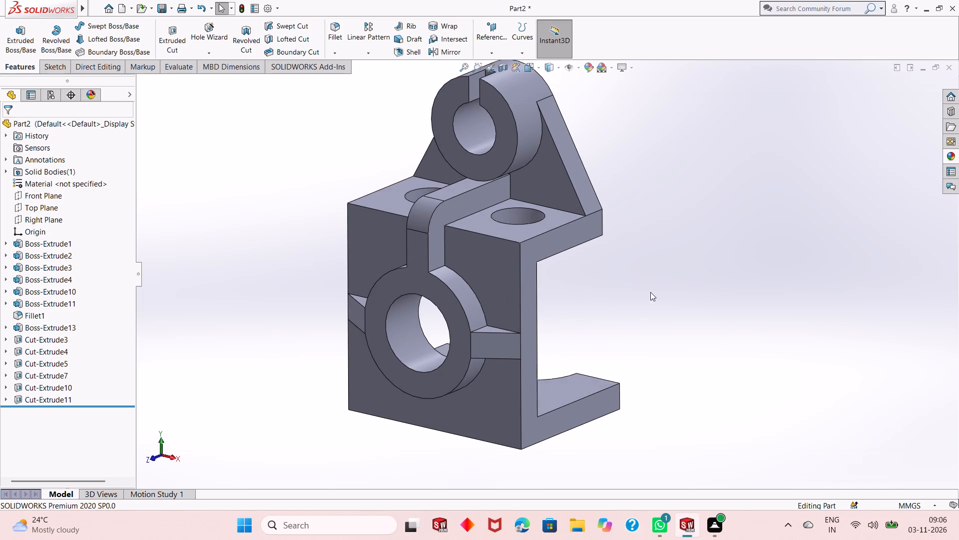
middle_click_drag(631, 307, 743, 304)
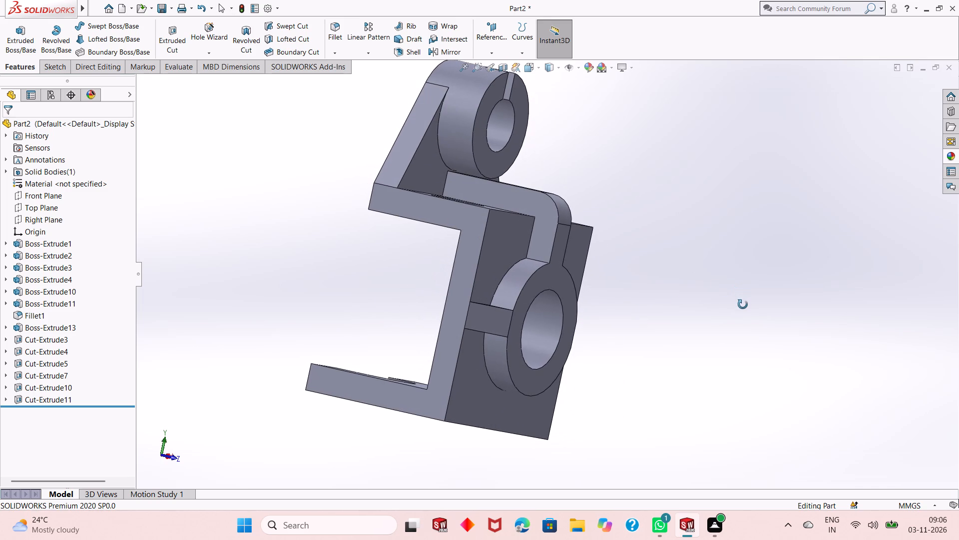
middle_click_drag(743, 304, 623, 323)
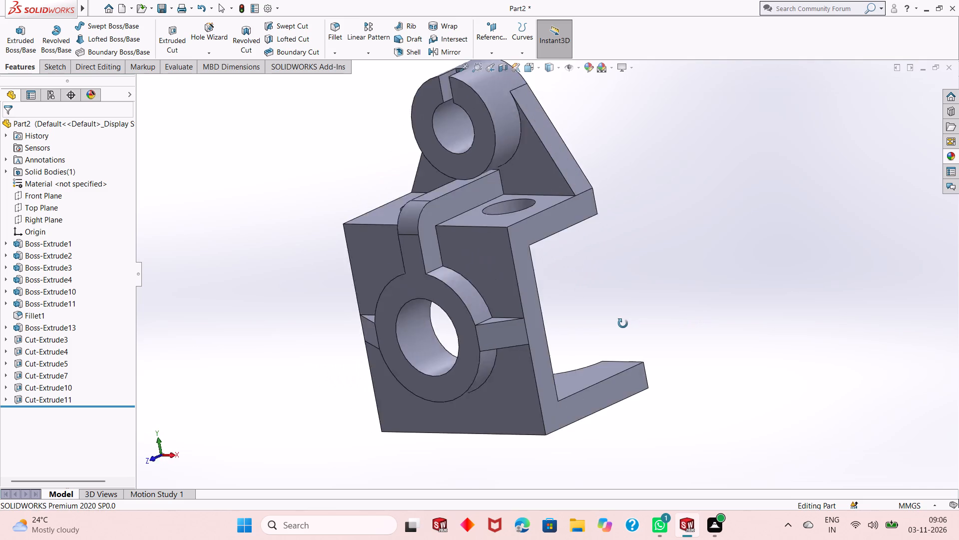
middle_click_drag(623, 323, 595, 324)
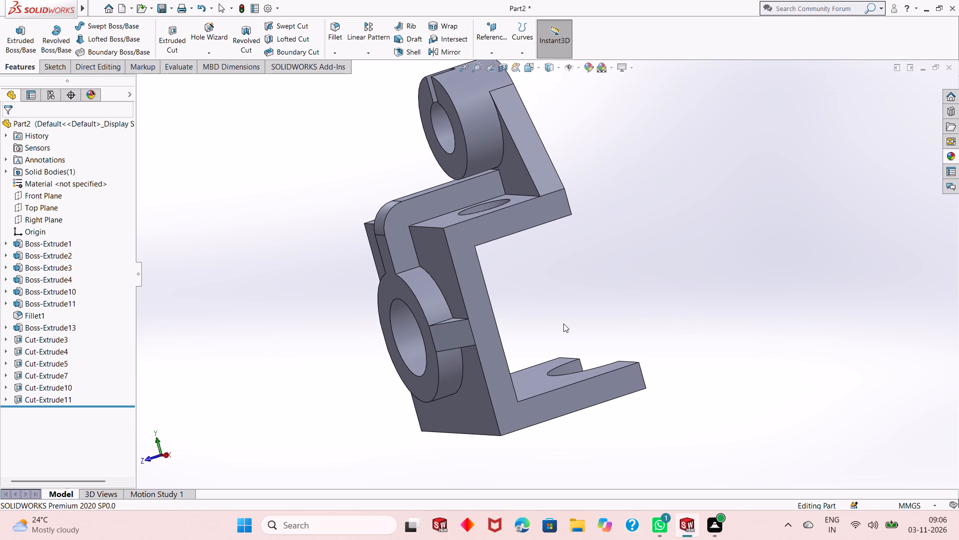
scroll(563, 323, "up", 3)
scroll(558, 240, "down", 2)
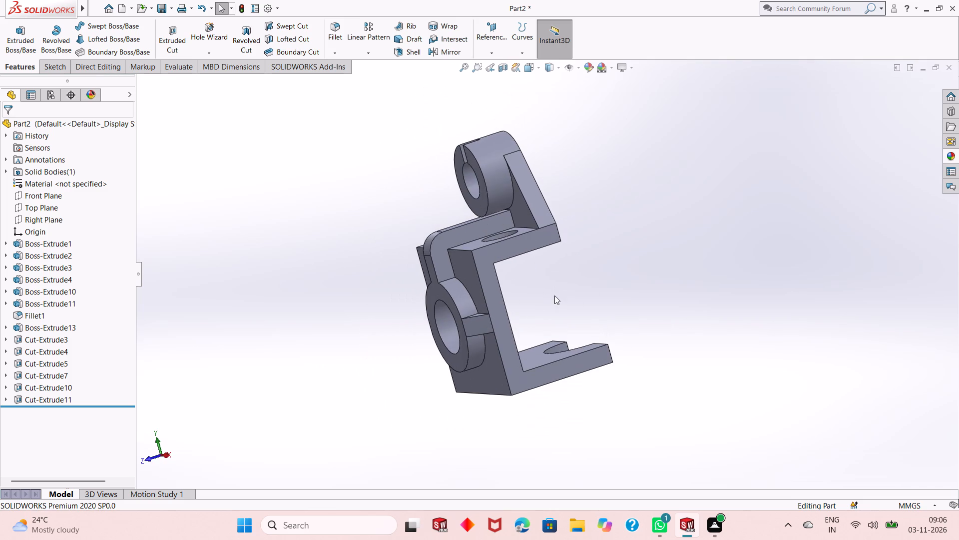
Change the whole bracket's appearance colour to a pink-magenta shade.
left_click(591, 101)
left_click(586, 70)
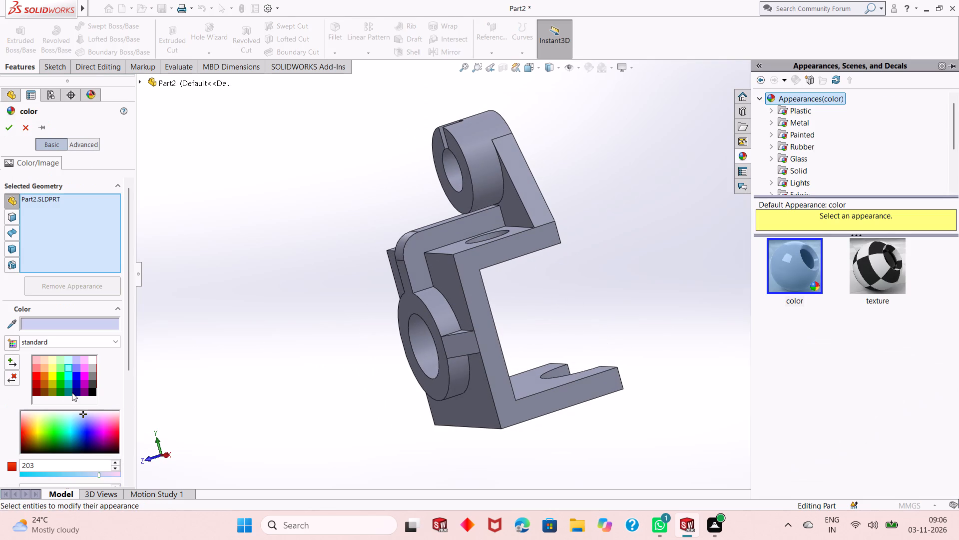
left_click(99, 428)
left_click(100, 418)
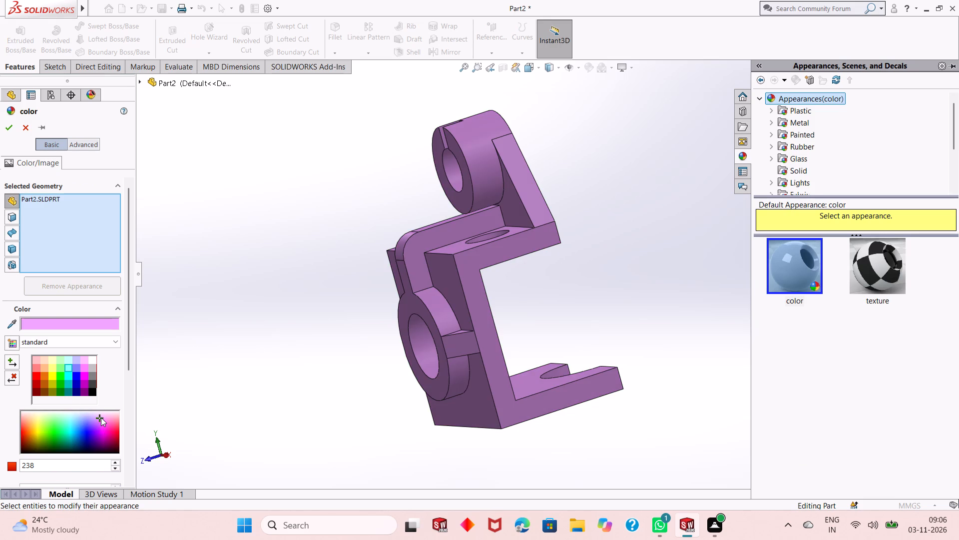
left_click(102, 417)
left_click(104, 423)
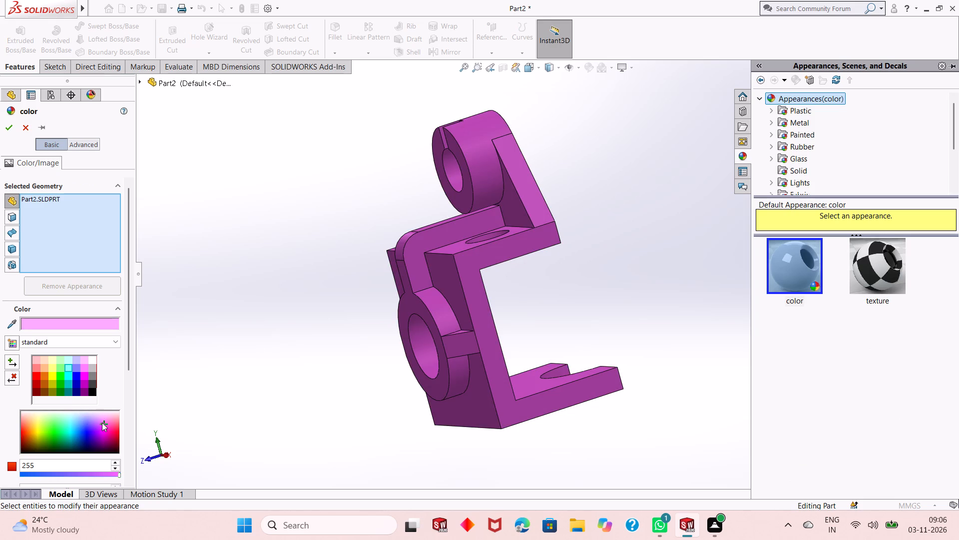
left_click(9, 128)
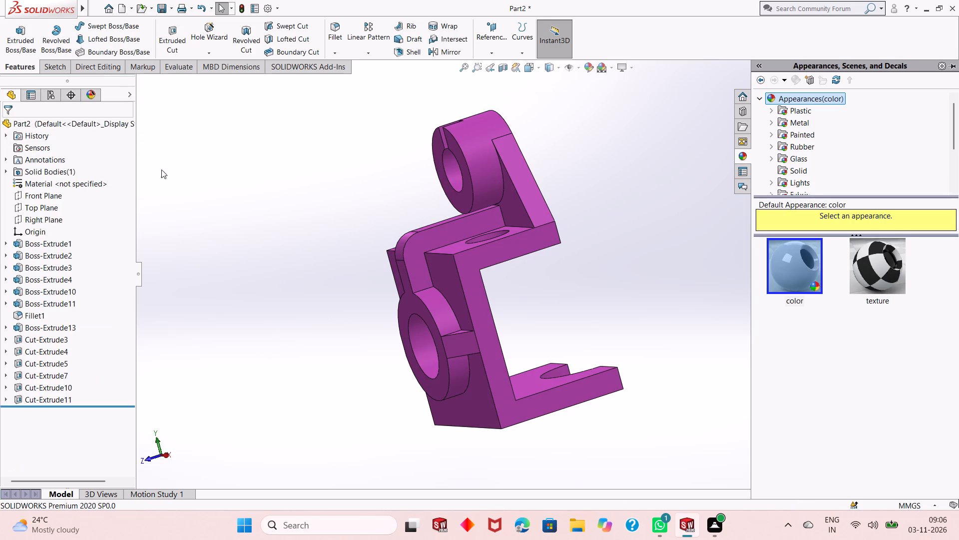
Apply the polished aluminum metal appearance to the bore of the large ribbed boss.
left_click(786, 123)
left_click_drag(792, 347, 364, 332)
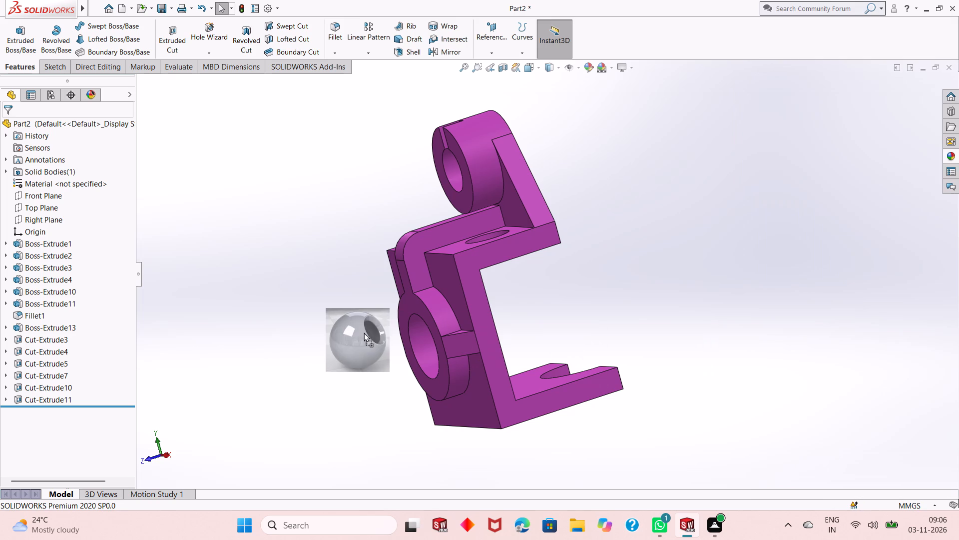
left_click_drag(364, 332, 412, 337)
left_click(412, 337)
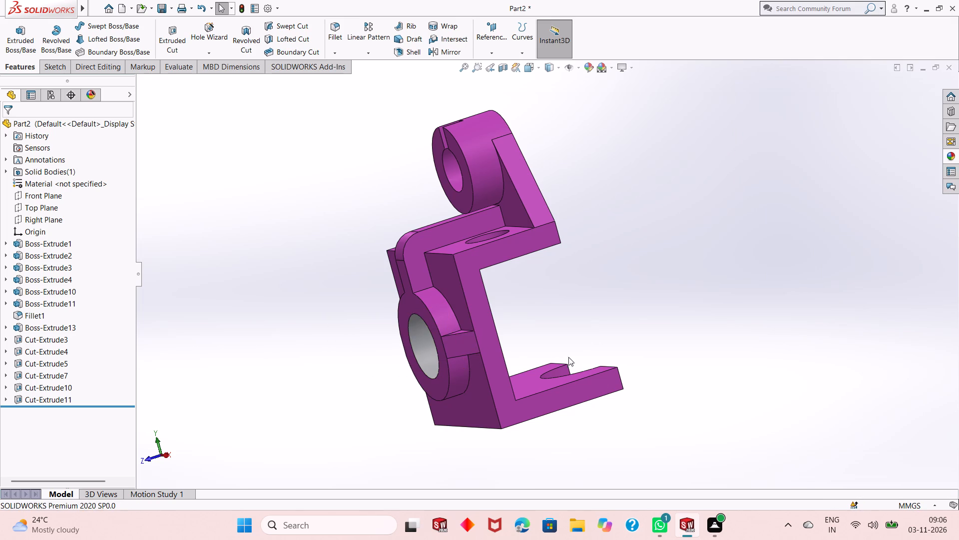
Apply the polished aluminum appearance to the semicircular notch cut in the bottom plate.
middle_click_drag(542, 375, 542, 410)
scroll(565, 345, "down", 4)
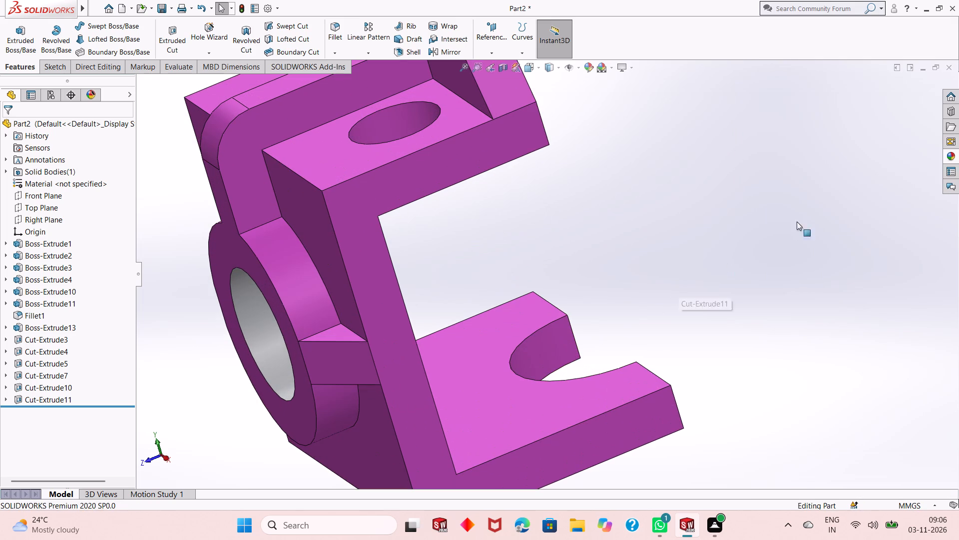
left_click(956, 156)
left_click_drag(800, 345, 543, 345)
left_click(543, 345)
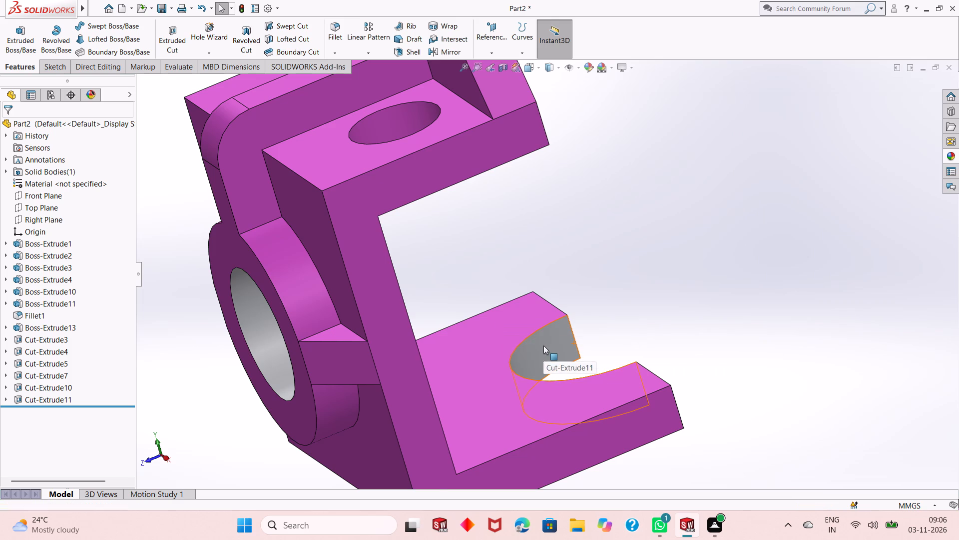
Apply the polished aluminum appearance to the cut feature forming the two top-plate holes.
scroll(559, 395, "up", 5)
middle_click_drag(433, 338, 453, 383)
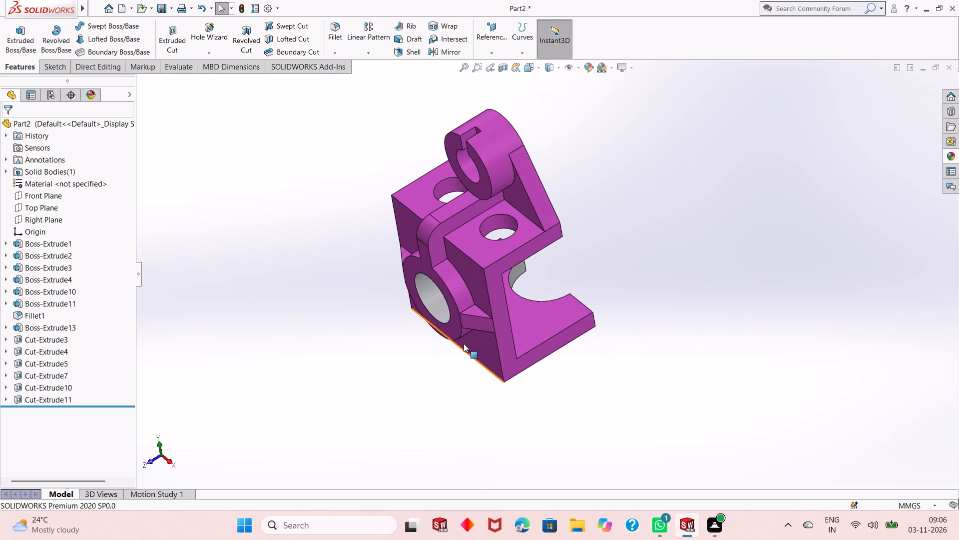
scroll(505, 184, "down", 3)
left_click(953, 157)
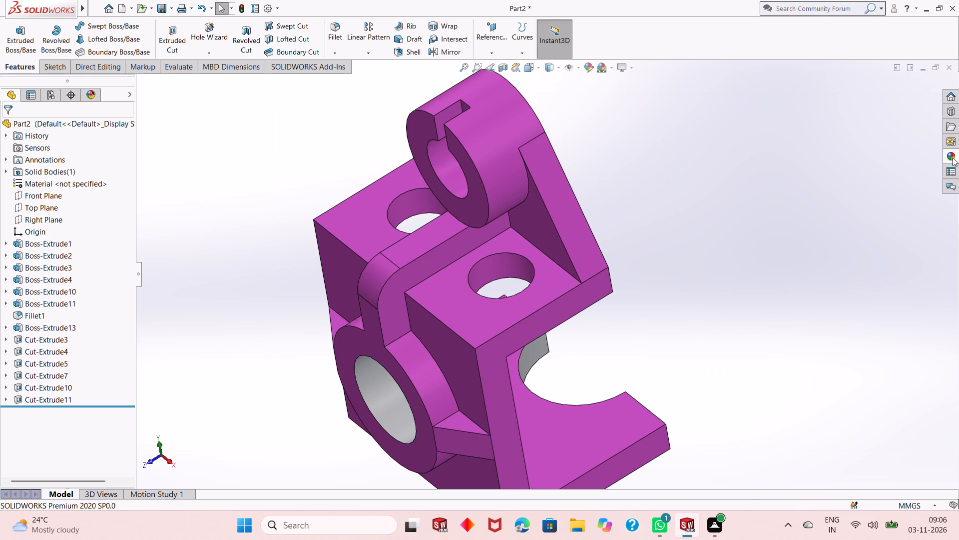
left_click_drag(791, 339, 518, 304)
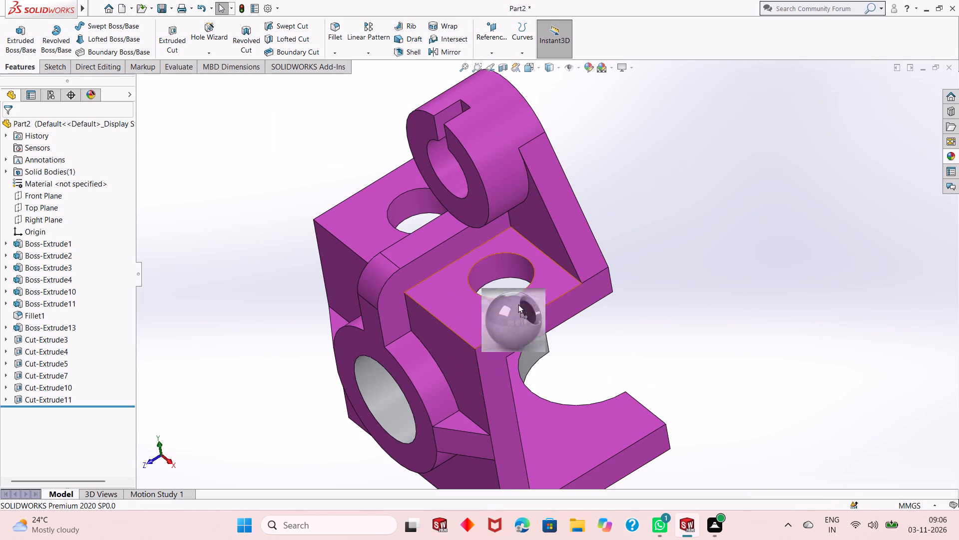
left_click_drag(518, 304, 497, 260)
left_click(497, 260)
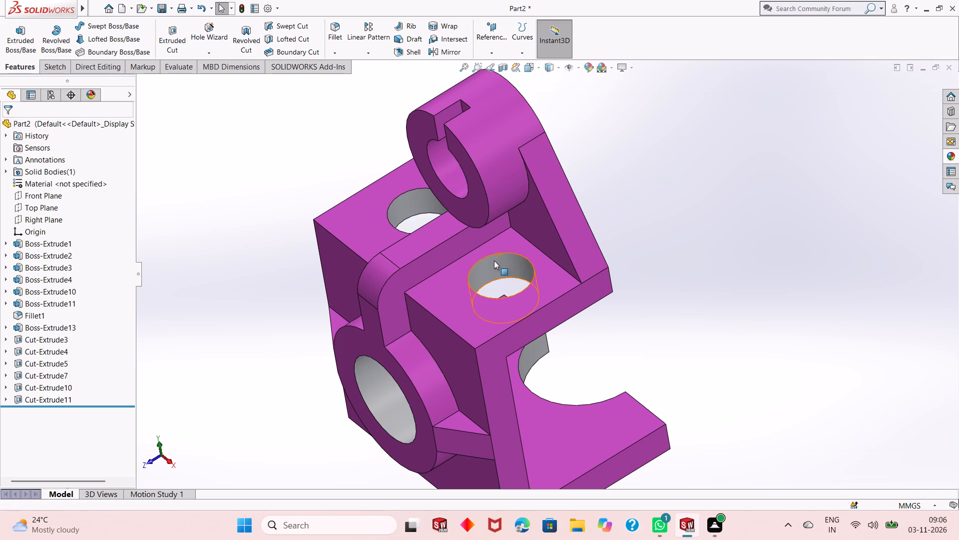
Apply the polished aluminum appearance to the bore of the upper lug.
middle_click_drag(461, 290, 478, 234)
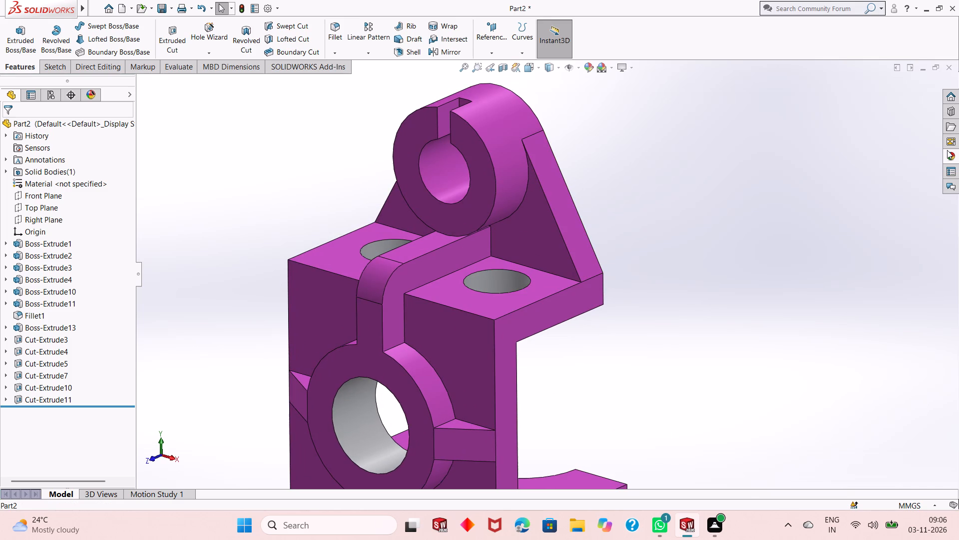
left_click(946, 159)
left_click_drag(795, 342, 556, 253)
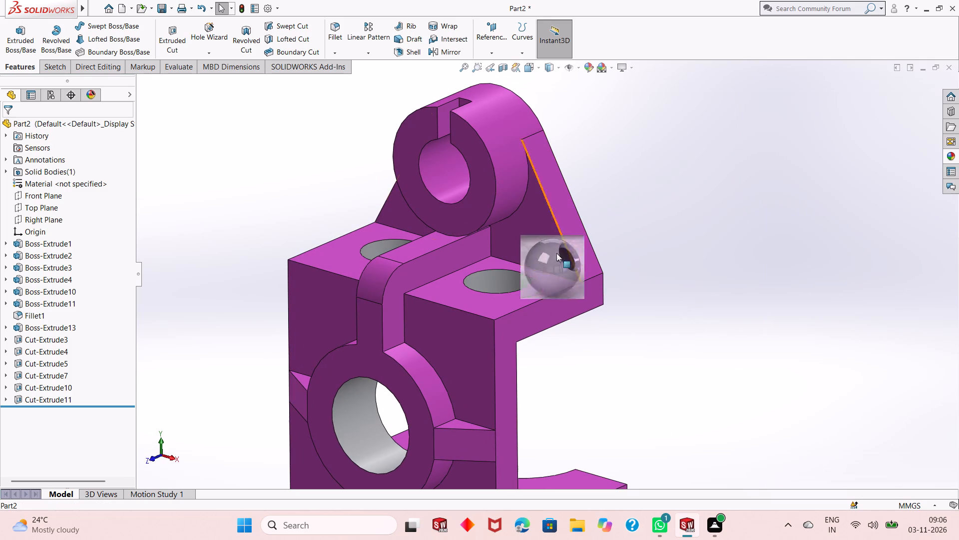
left_click_drag(556, 253, 438, 159)
left_click(438, 159)
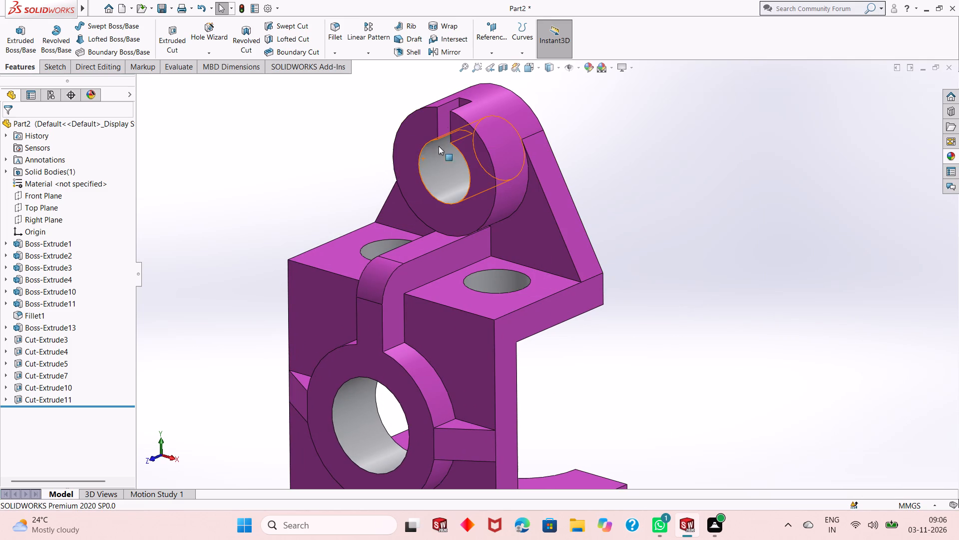
Apply the polished aluminum appearance to the slot cut through the top of the upper lug.
scroll(443, 88, "down", 2)
left_click(949, 155)
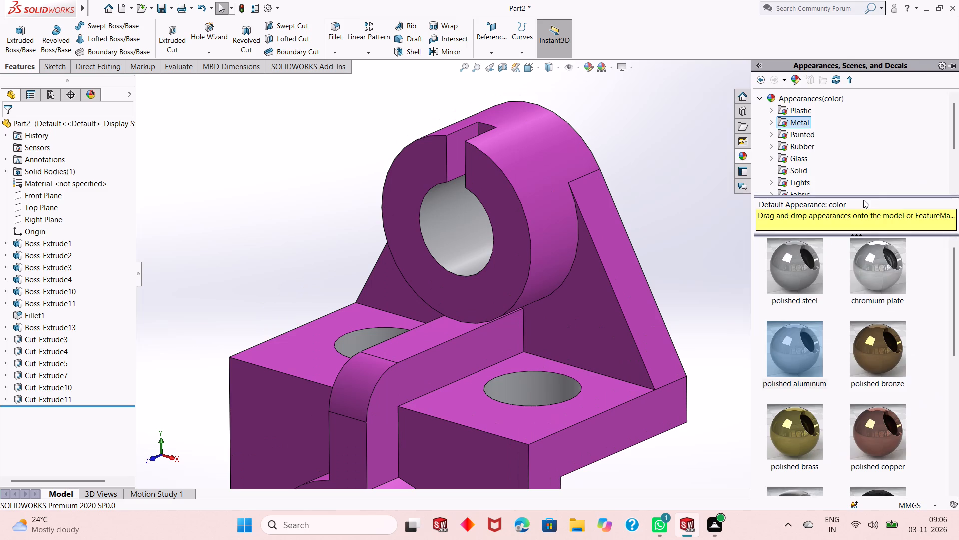
left_click_drag(793, 349, 458, 145)
left_click(458, 145)
Examine the whole bracket at an angle that shows the aluminum-finished bores, holes, lug slot and bottom plate notch.
scroll(484, 229, "up", 2)
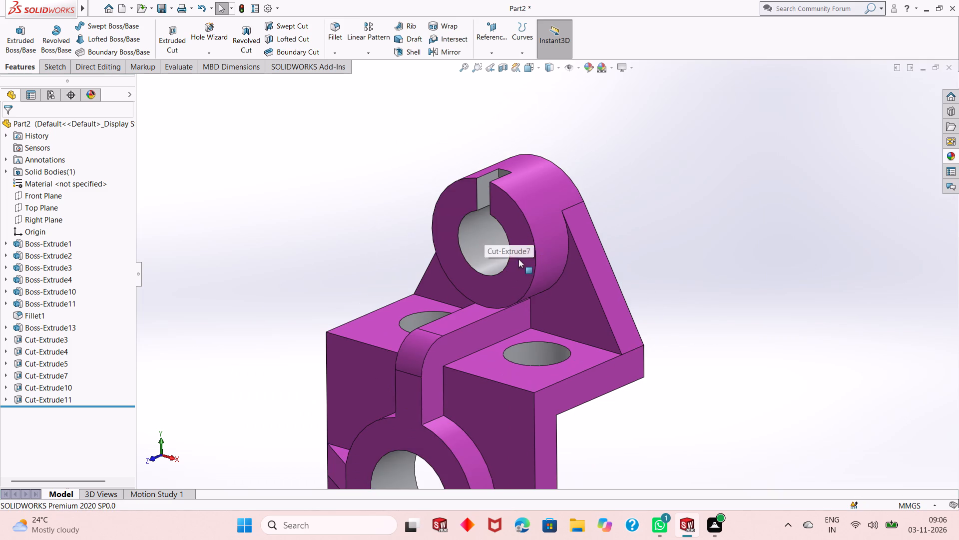
middle_click(521, 261)
scroll(517, 275, "up", 4)
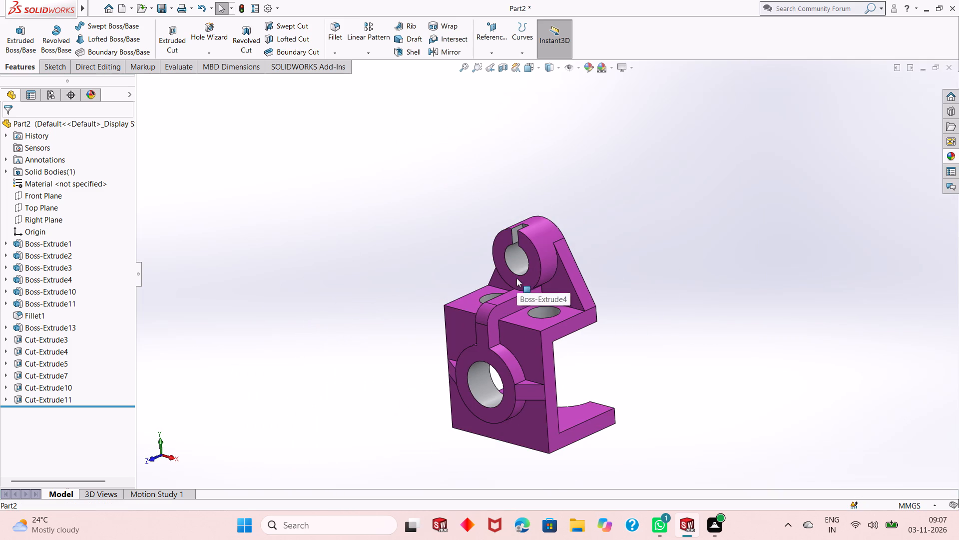
scroll(516, 278, "up", 2)
middle_click_drag(571, 359, 543, 376)
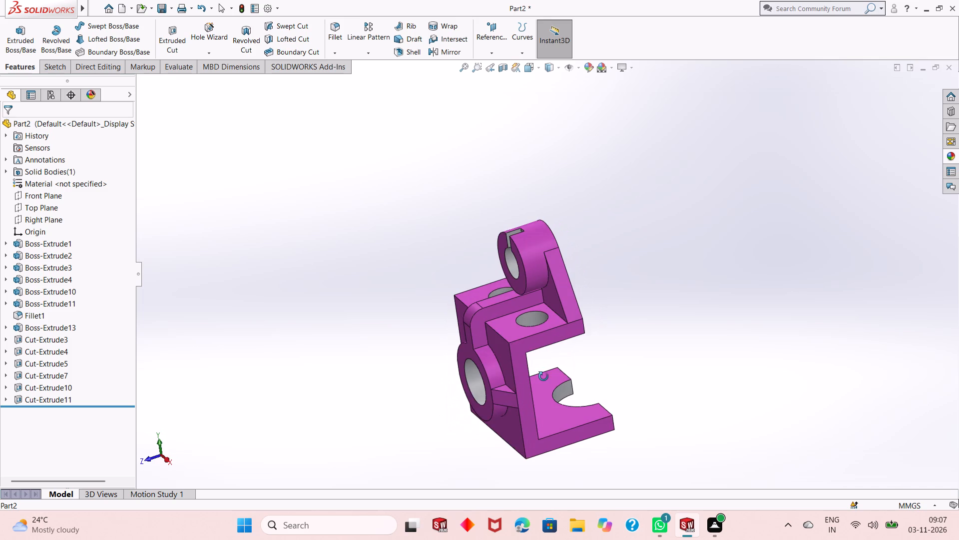
middle_click_drag(543, 376, 549, 381)
scroll(549, 381, "up", 1)
scroll(545, 351, "down", 3)
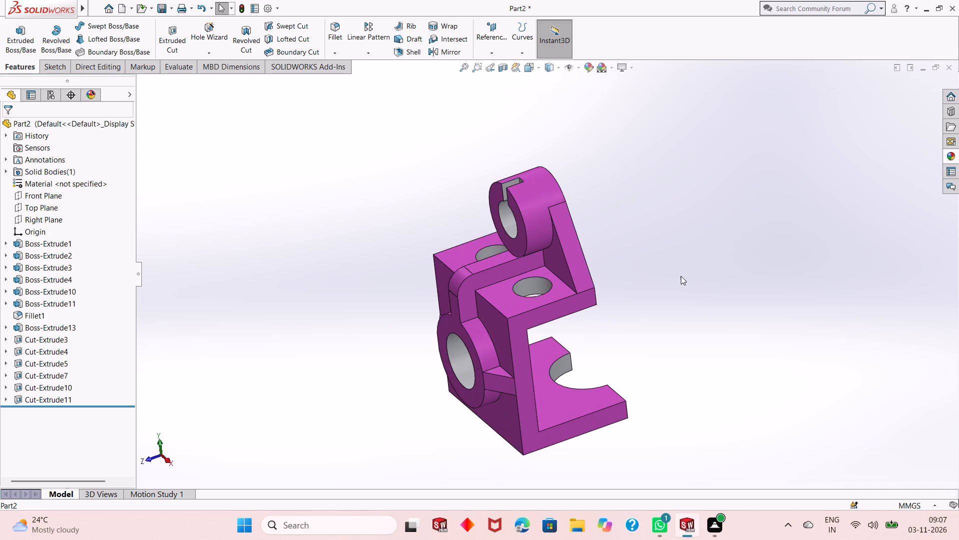
Save the part as a SOLIDWORKS Part file named "C-clamp cube bracket".
key("ctrl+s")
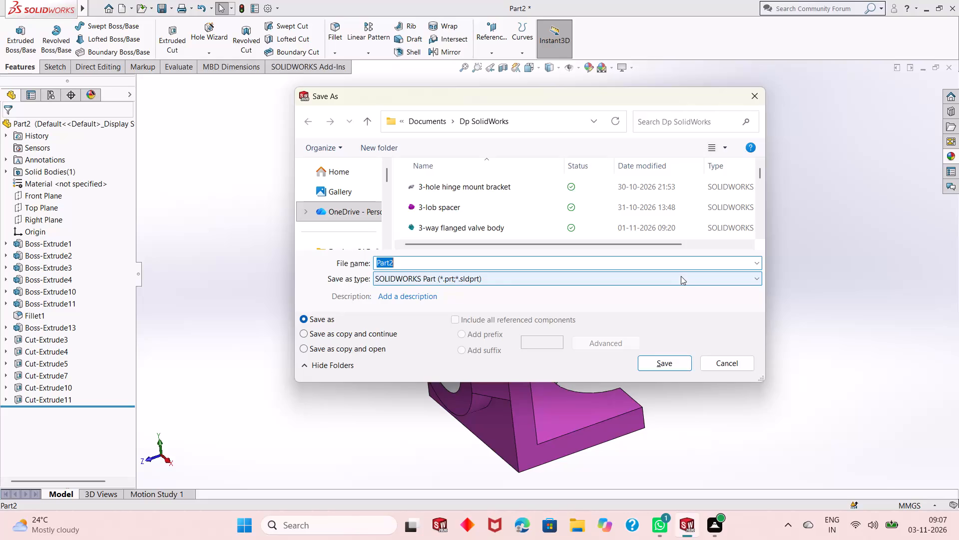
key("shift+c")
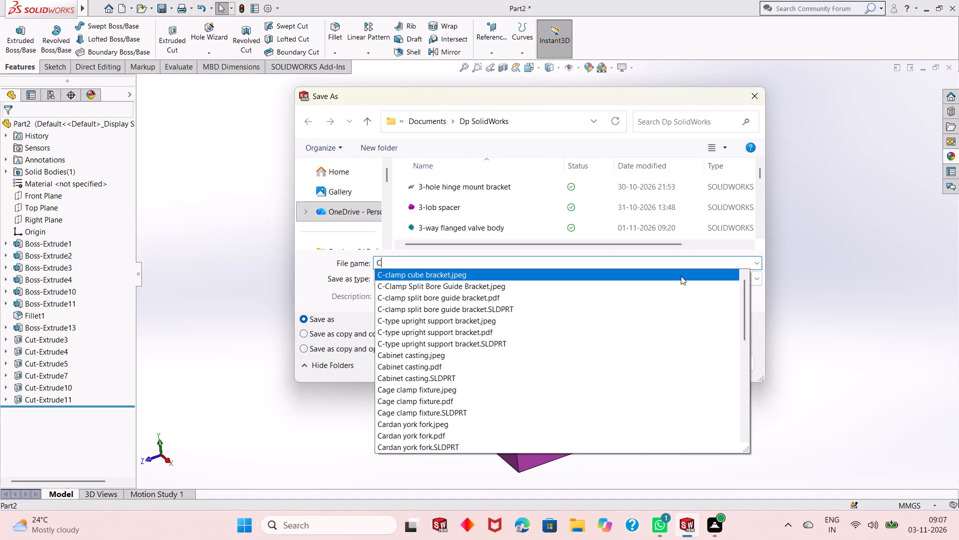
key("minus")
type("clamp")
key("space")
type("cubr")
key("BackSpace")
type("e")
key("space")
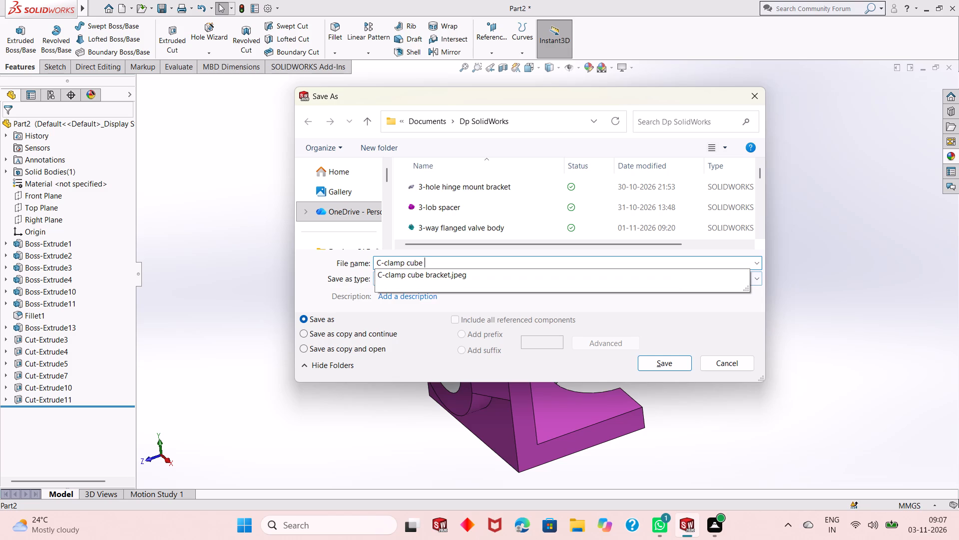
type("bracket")
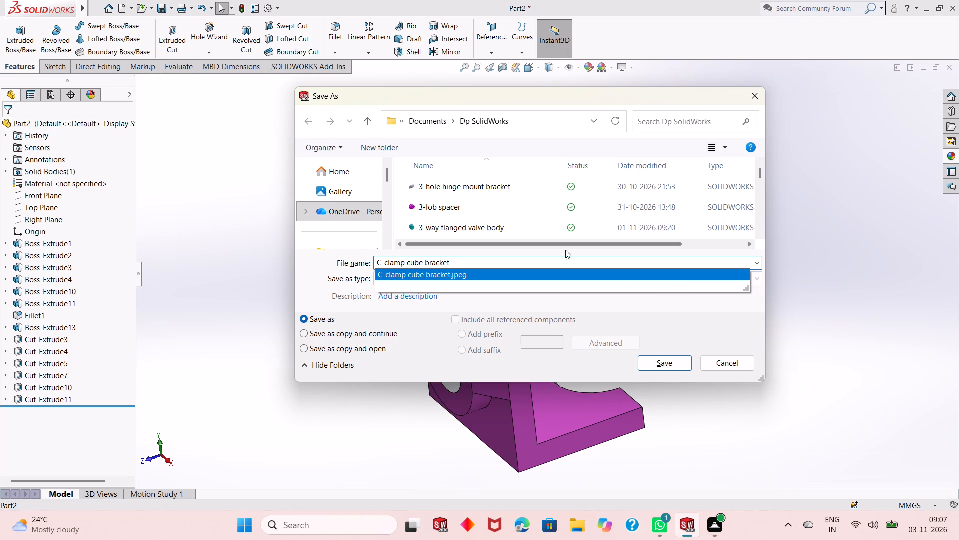
left_click(667, 362)
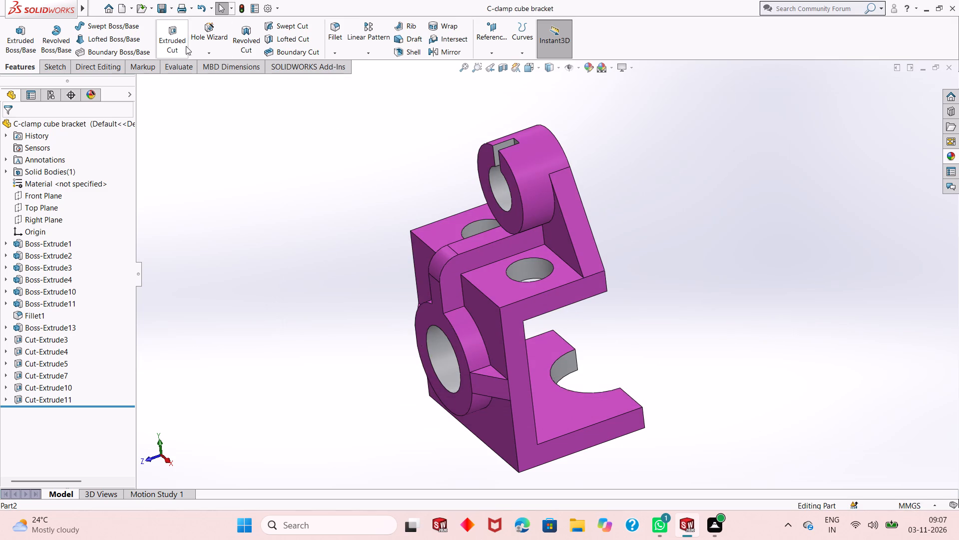
Save a copy of the bracket in Adobe Portable Document Format (*.pdf) under the name "C-clamp cube bracket".
left_click(172, 5)
left_click(173, 29)
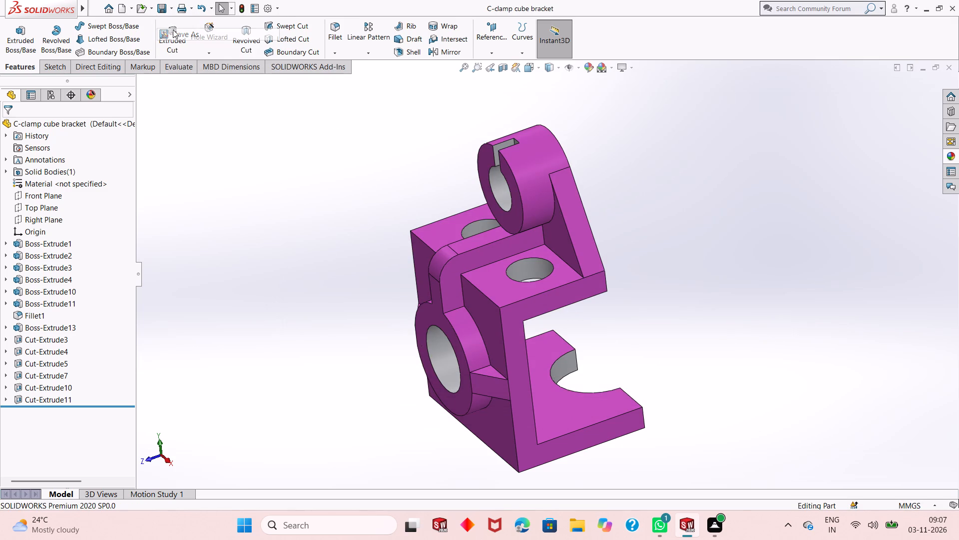
left_click(460, 278)
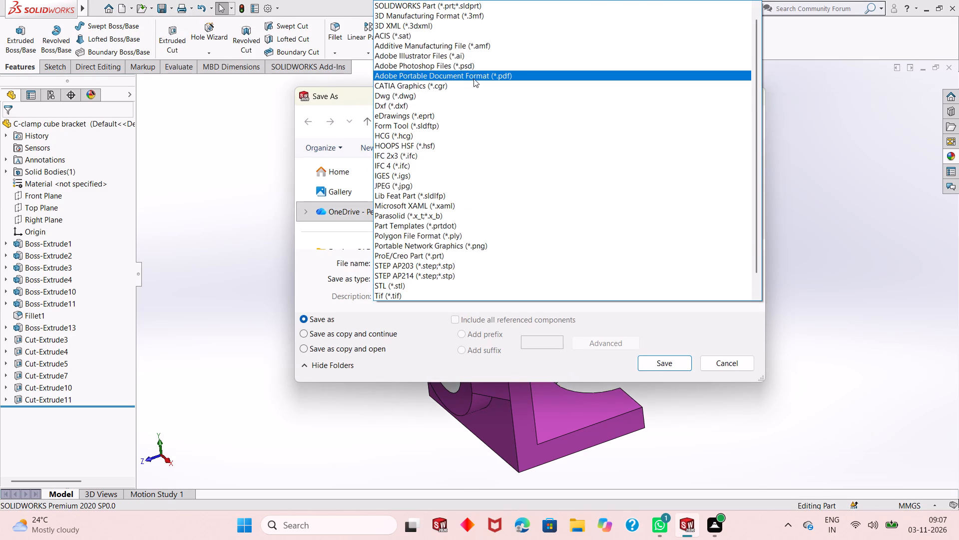
left_click(474, 78)
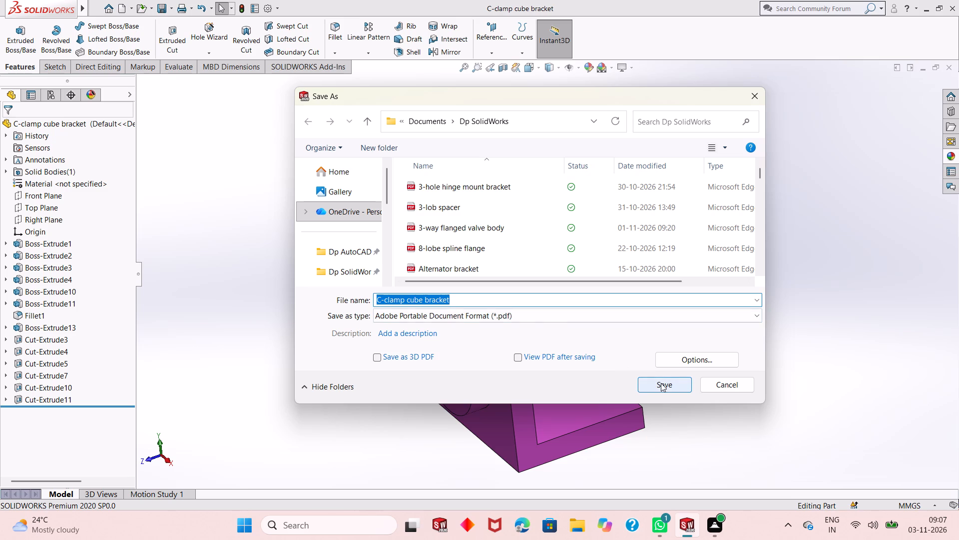
left_click(661, 383)
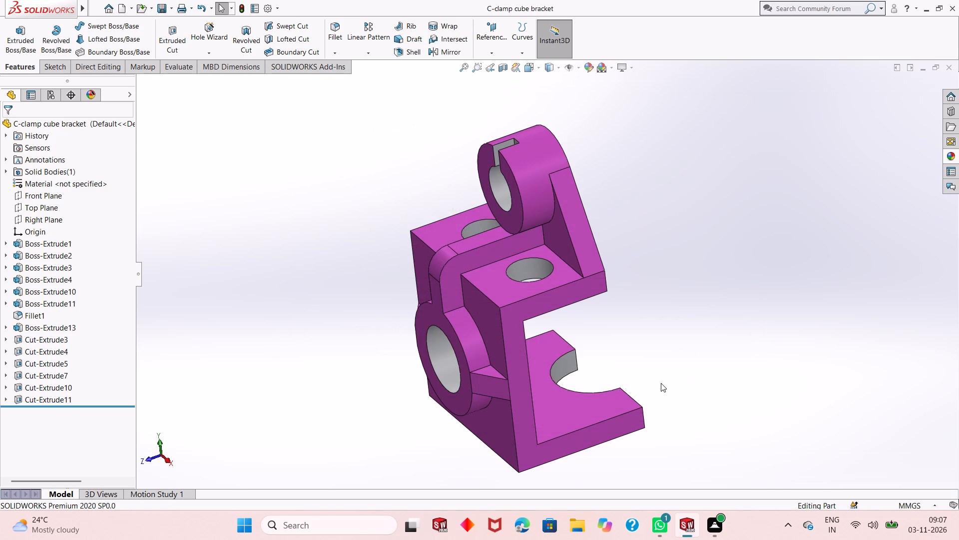